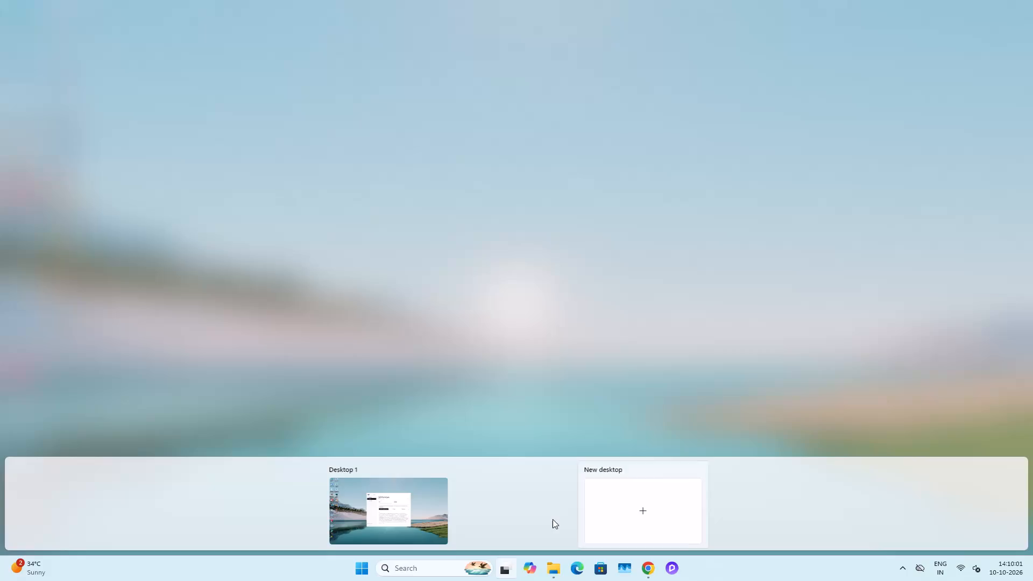
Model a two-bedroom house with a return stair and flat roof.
Launch SketchUp 2025 and create a new model from the Simple template in inches.
left_click(556, 513)
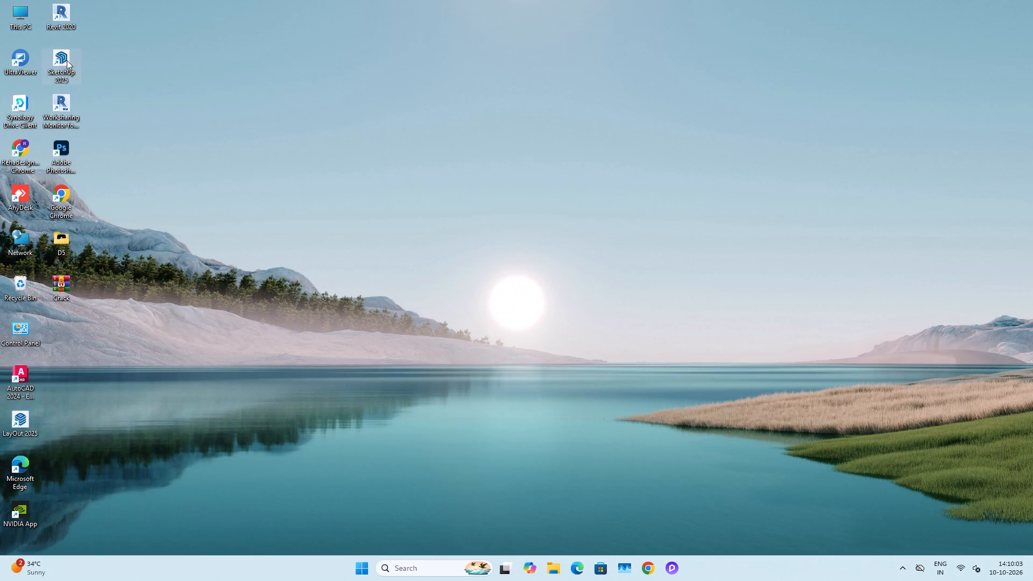
double_click(61, 56)
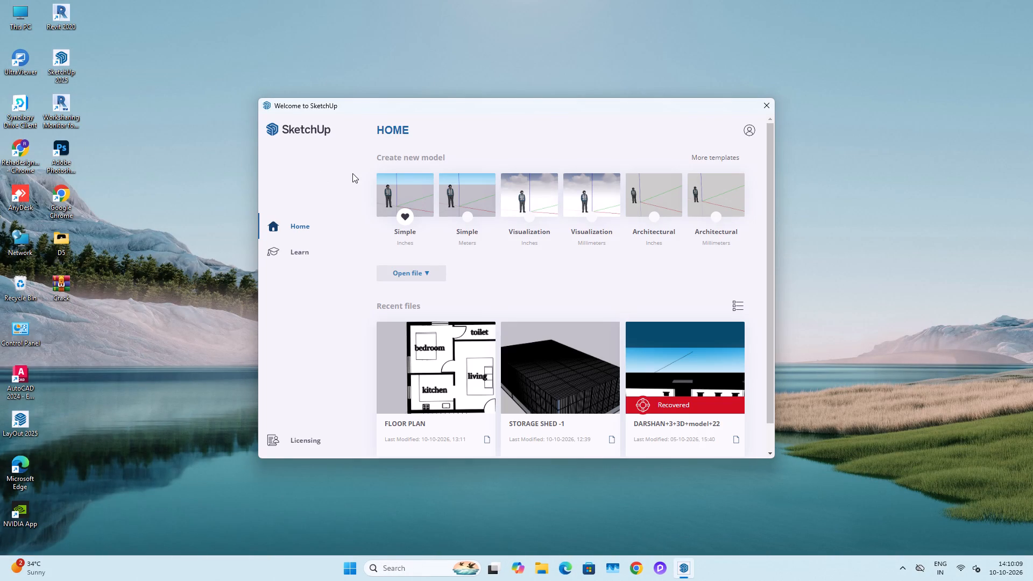
left_click(394, 193)
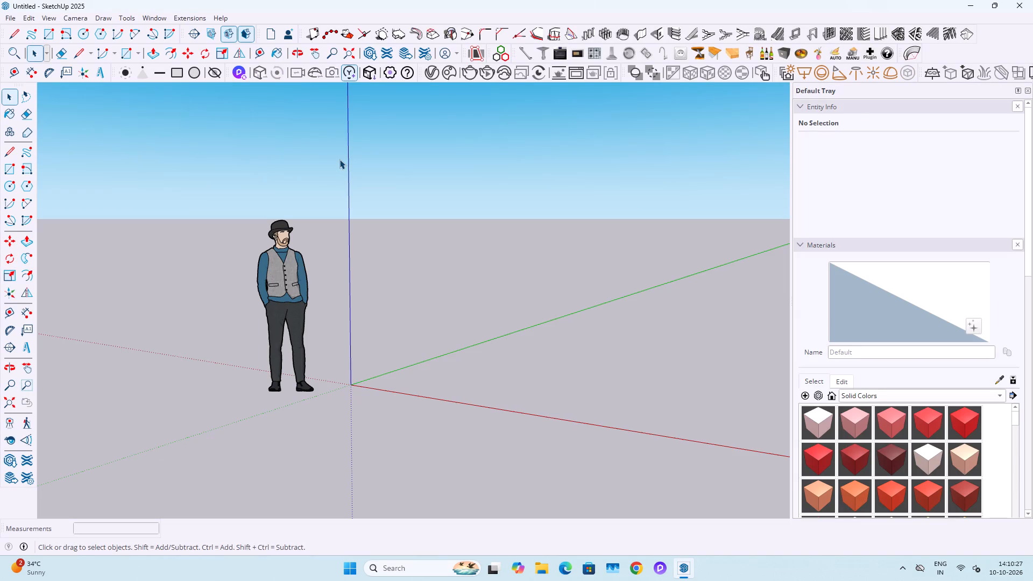
Save the model as ELEVATION DESIGN in the RENDER folder inside Downloads.
scroll(412, 241, "down", 10)
middle_click_drag(418, 240, 402, 321)
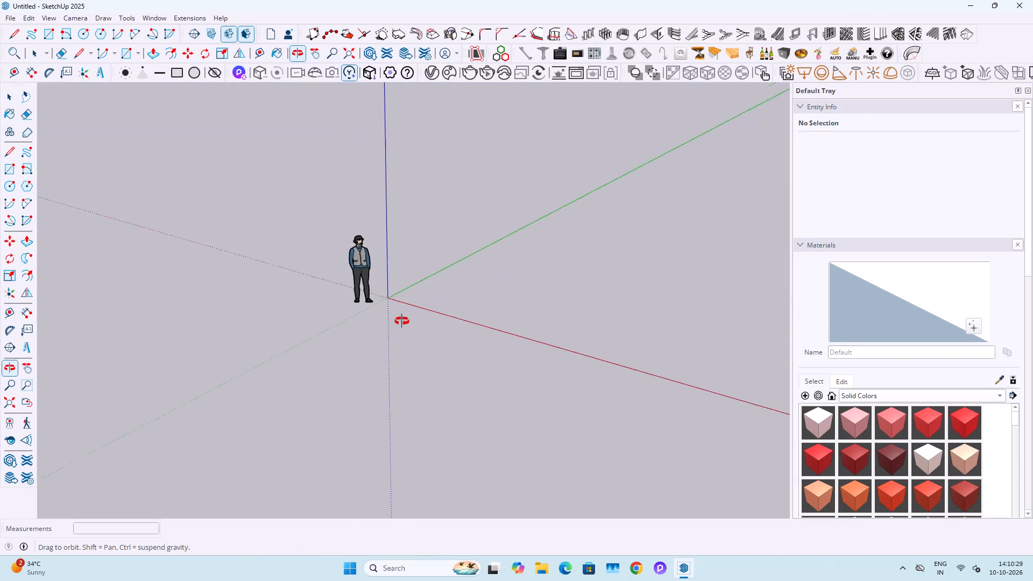
middle_click_drag(402, 321, 400, 270)
scroll(400, 270, "up", 20)
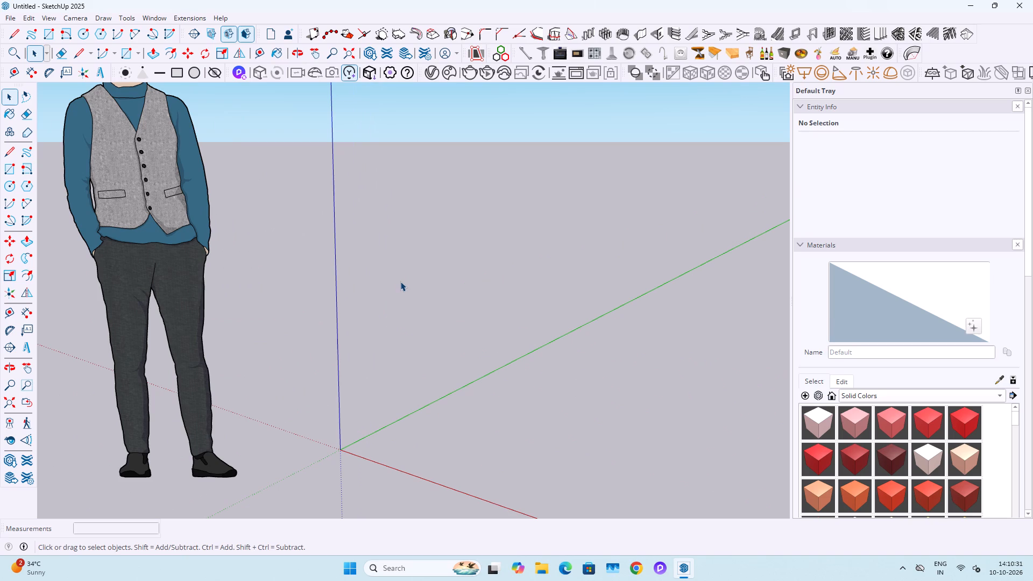
key("ctrl+s")
scroll(34, 140, "up", 1)
left_click(62, 171)
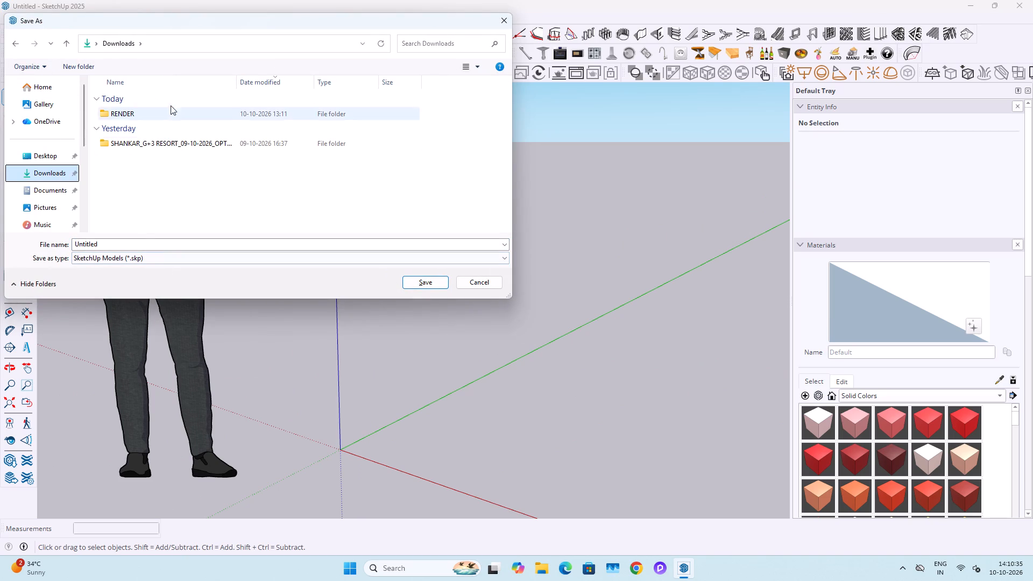
double_click(163, 116)
left_click(125, 238)
type("ELEVATIO")
key("n")
key("space")
type("DESIGN")
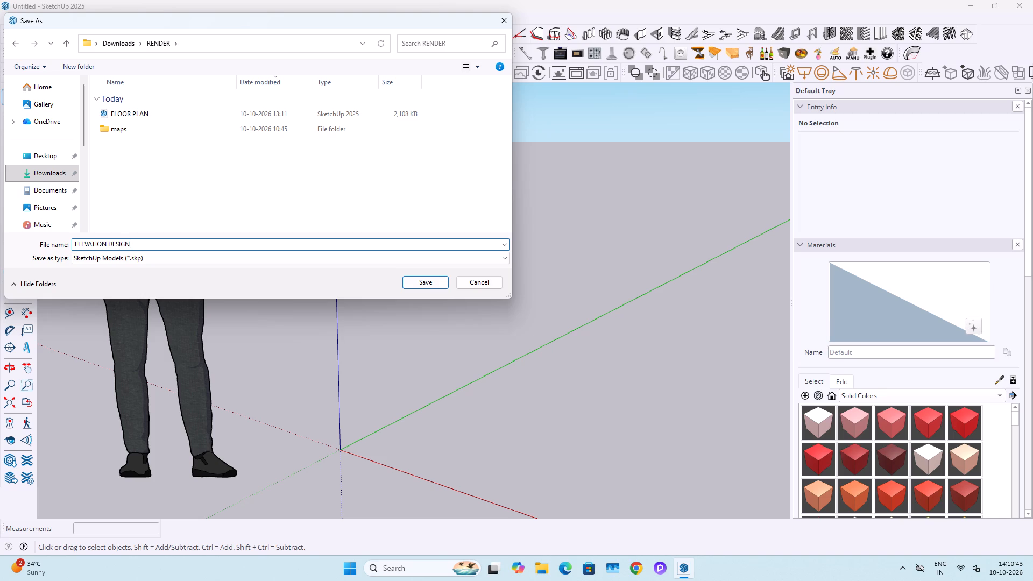
key("Return")
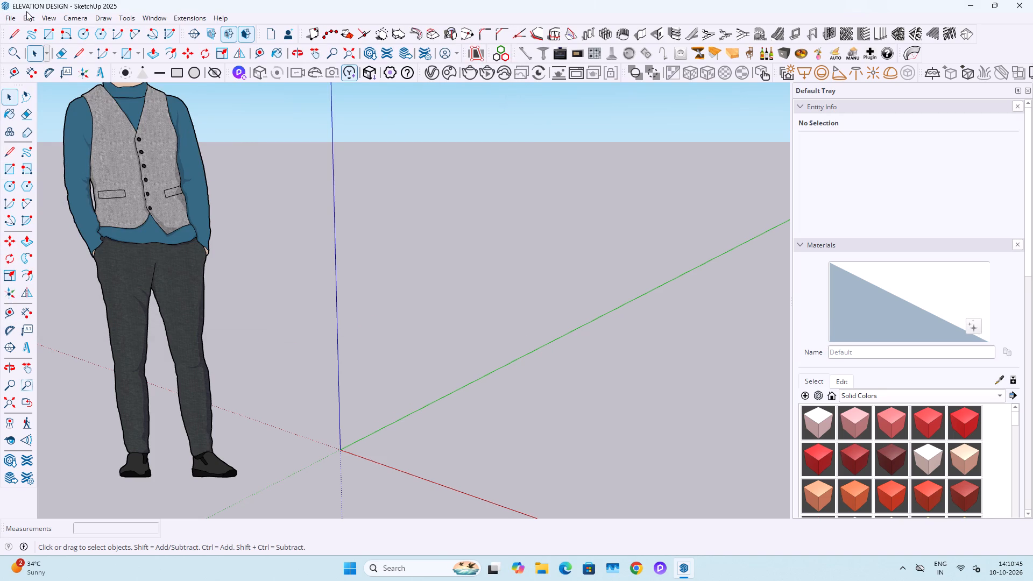
Import the PLAN 2BHK DWG file from the RENDER folder and dismiss the import results.
left_click(17, 17)
left_click(47, 169)
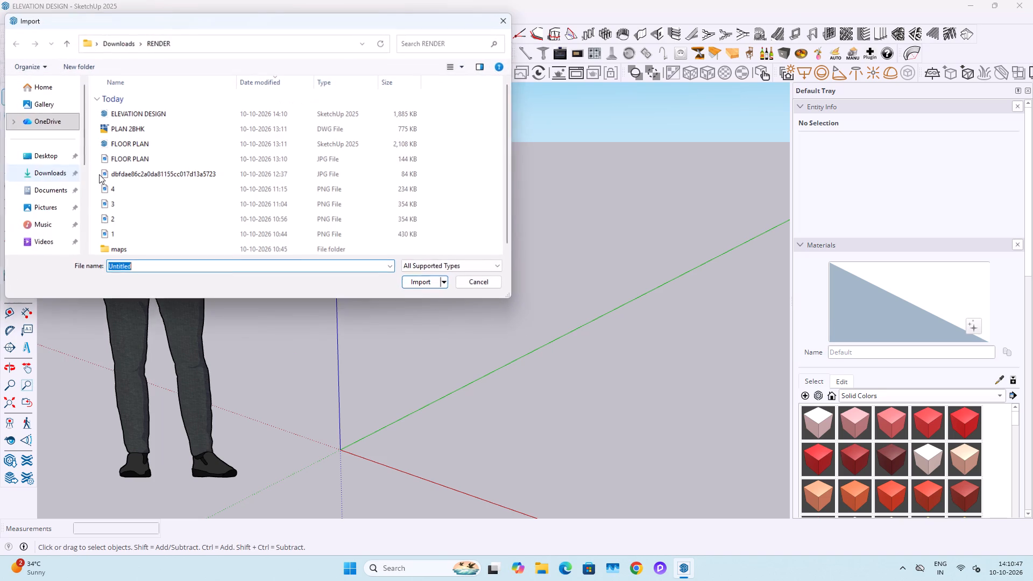
scroll(97, 167, "down", 1)
left_click(172, 126)
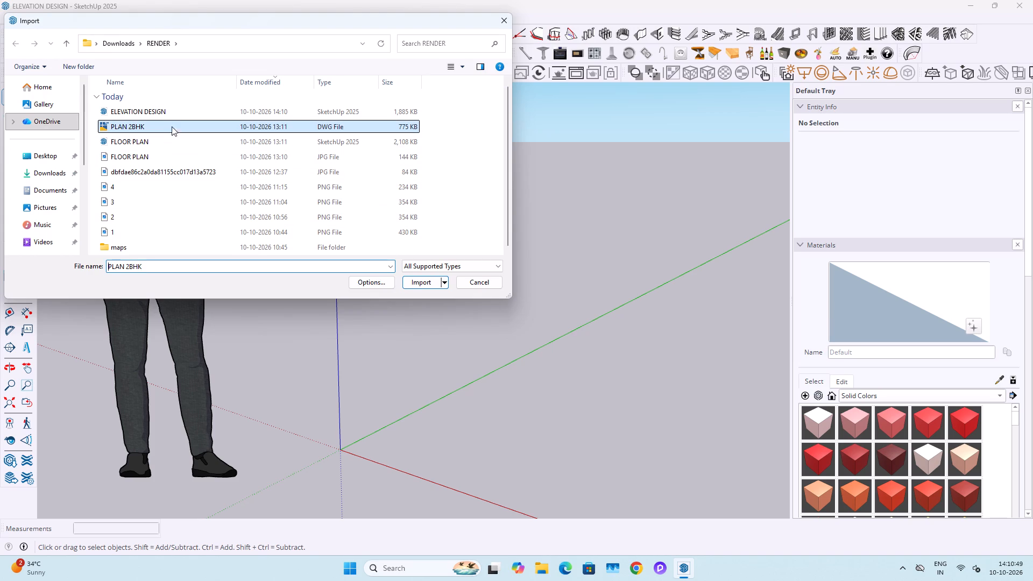
left_click(428, 283)
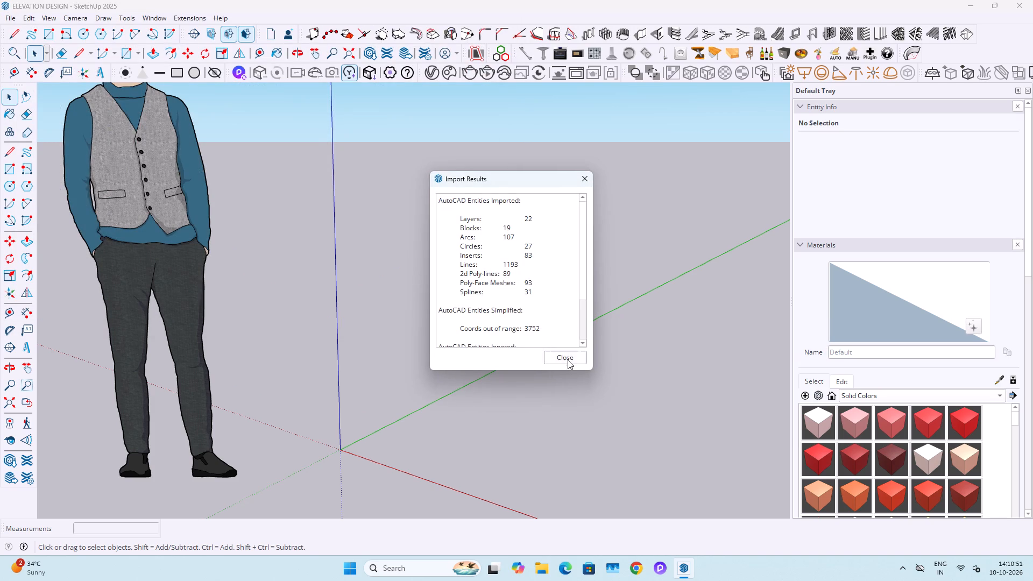
left_click(568, 359)
Examine the imported floor plan drawings and their layout around the model axes.
scroll(420, 297, "down", 9)
middle_click_drag(391, 260, 585, 336)
scroll(413, 283, "up", 4)
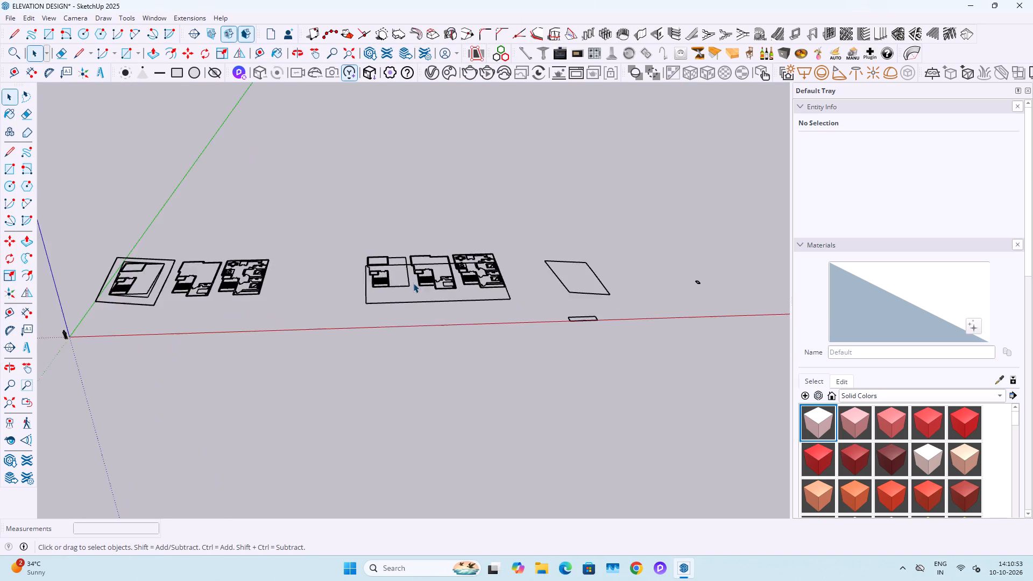
scroll(413, 283, "up", 14)
middle_click_drag(595, 277, 568, 304)
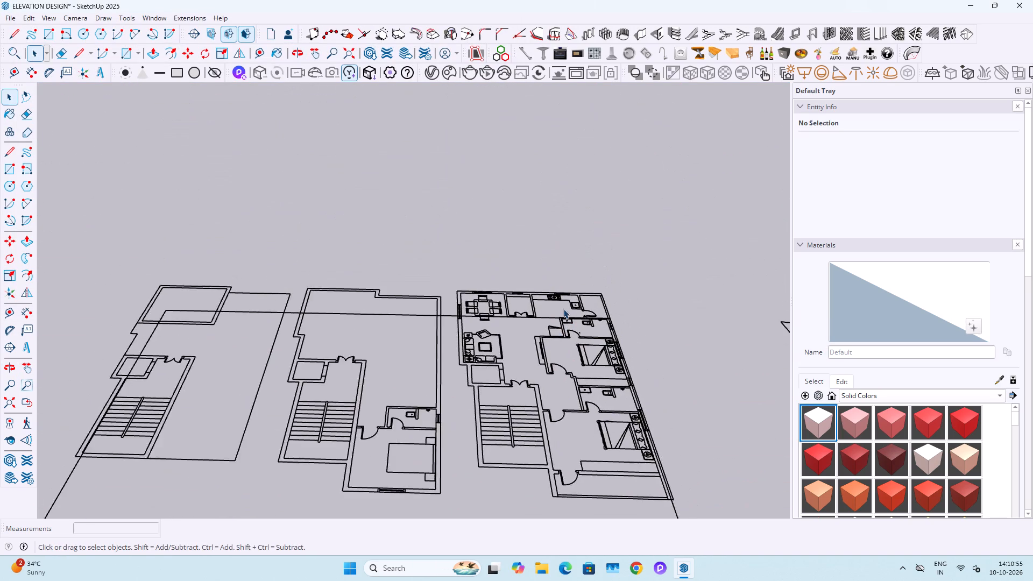
scroll(563, 309, "down", 3)
scroll(509, 327, "down", 13, "shift")
middle_click_drag(464, 335, 537, 408, "shift")
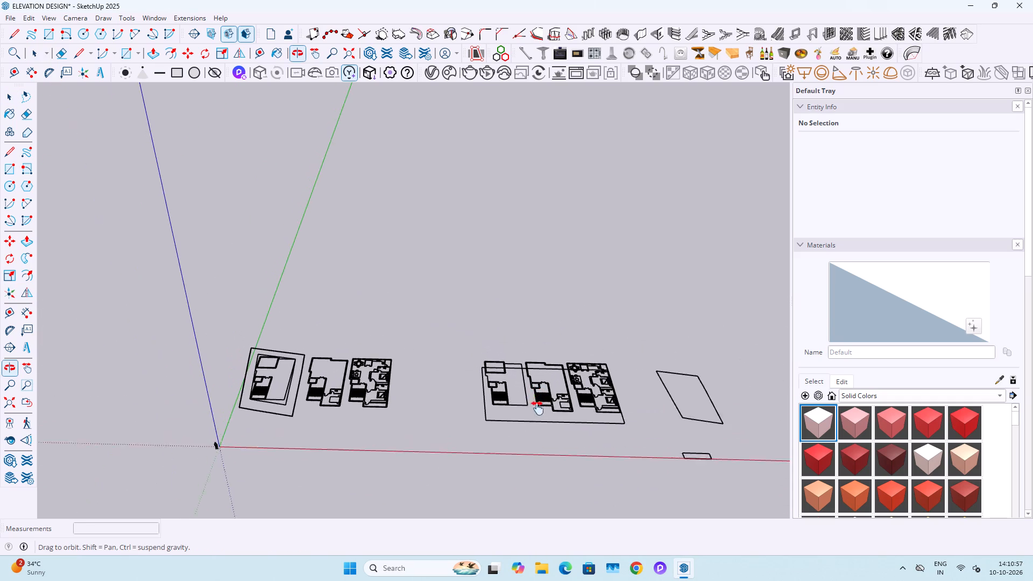
middle_click_drag(537, 408, 541, 434, "shift")
left_click_drag(564, 428, 557, 410)
middle_click_drag(563, 419, 553, 385)
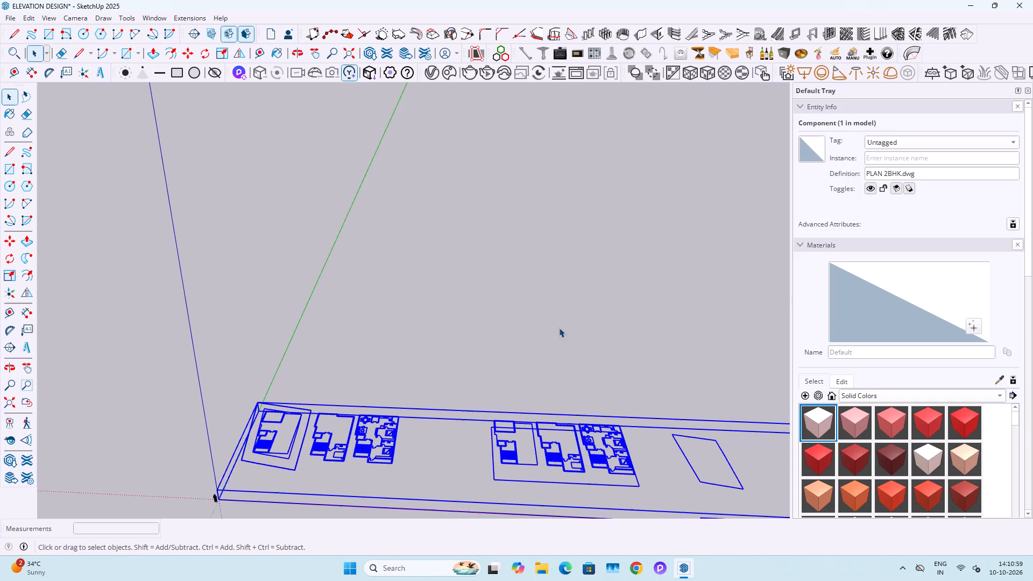
left_click(559, 328)
middle_click_drag(610, 481, 589, 343)
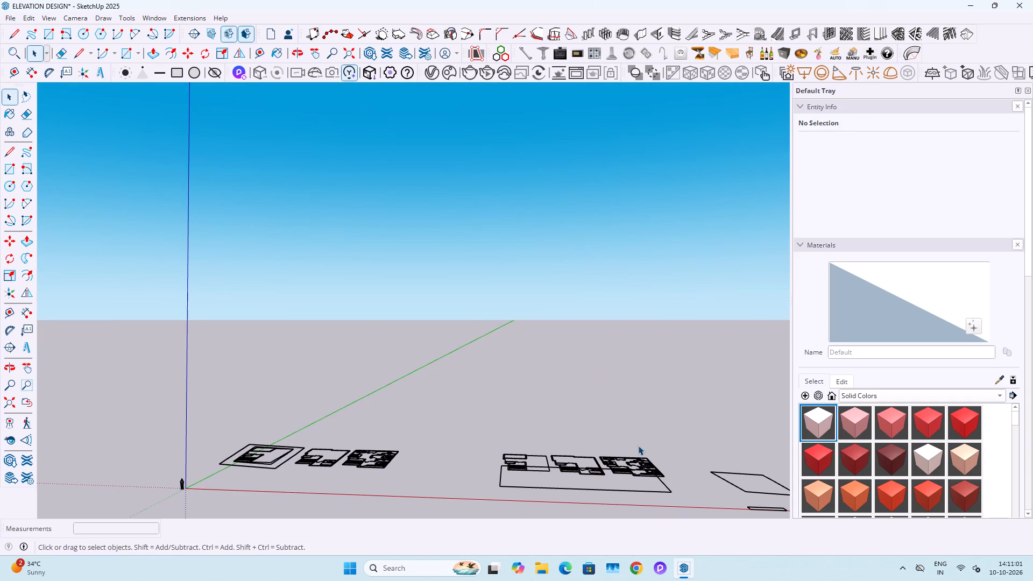
middle_click_drag(638, 446, 582, 393, "shift")
scroll(569, 421, "up", 15)
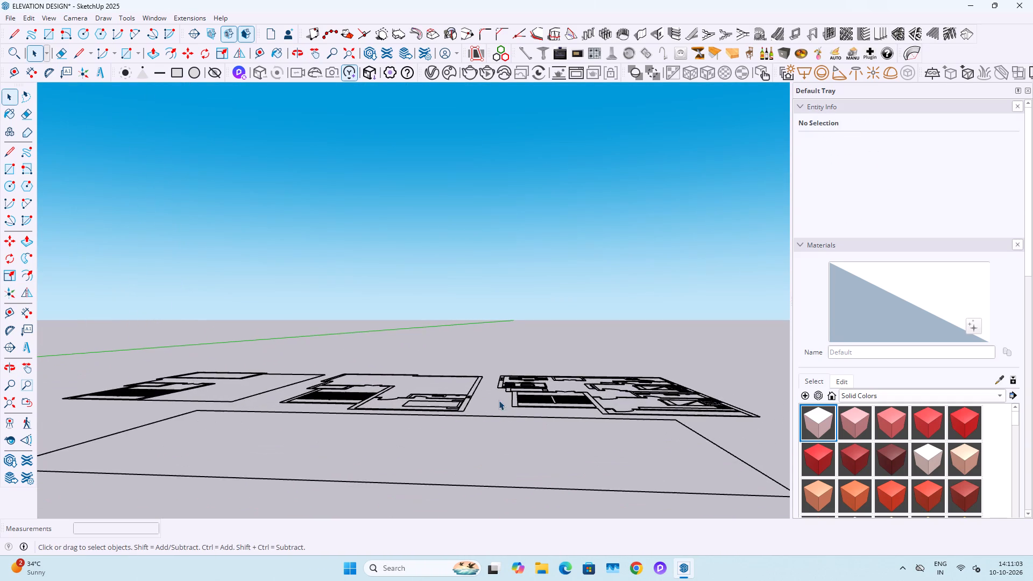
middle_click_drag(498, 400, 498, 300)
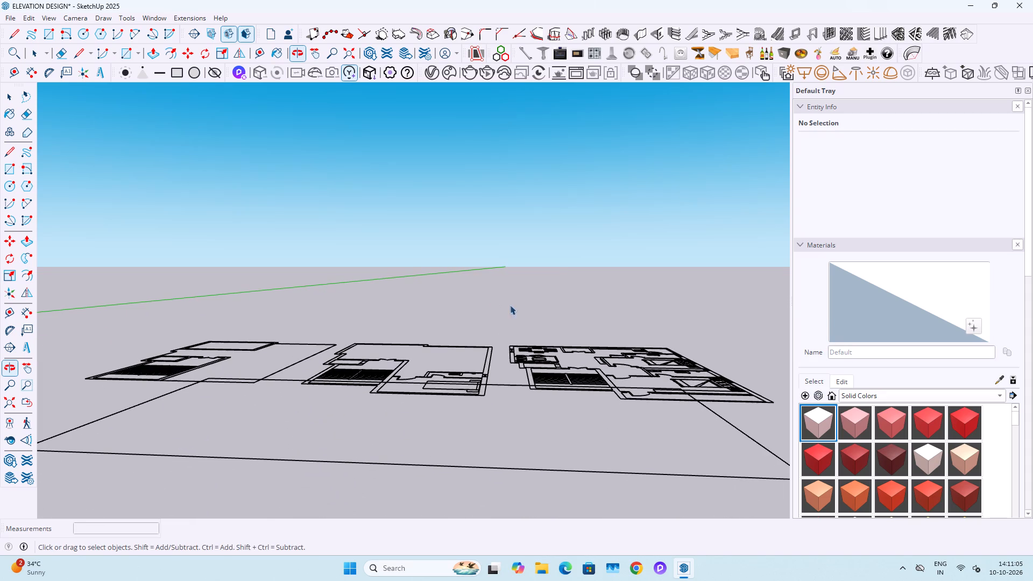
Inside the imported plan component, delete the large boundary rectangle around the second group of three floor plans.
triple_click(592, 470)
double_click(591, 473)
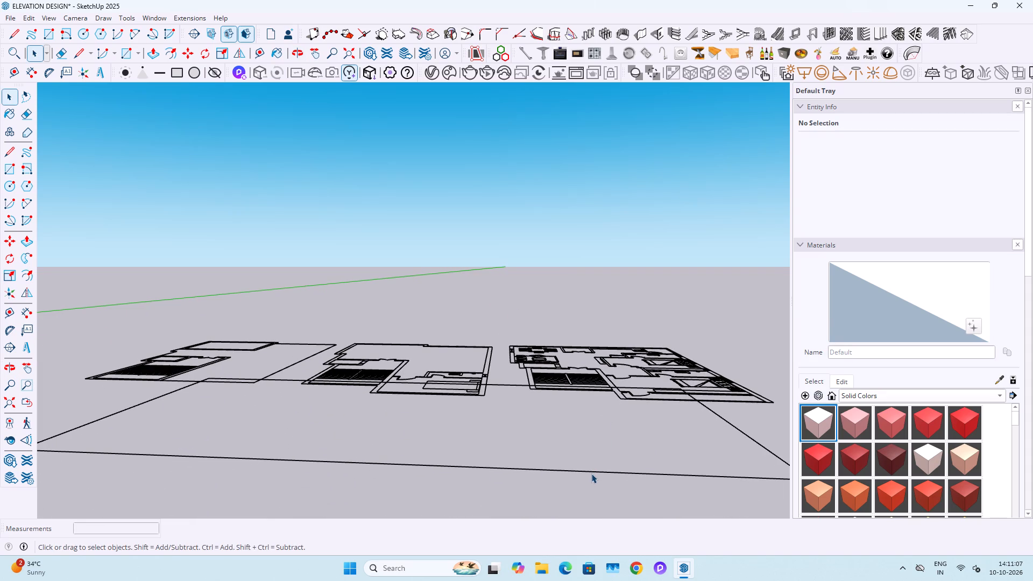
triple_click(621, 392)
scroll(500, 423, "down", 3)
middle_click_drag(486, 417, 495, 442)
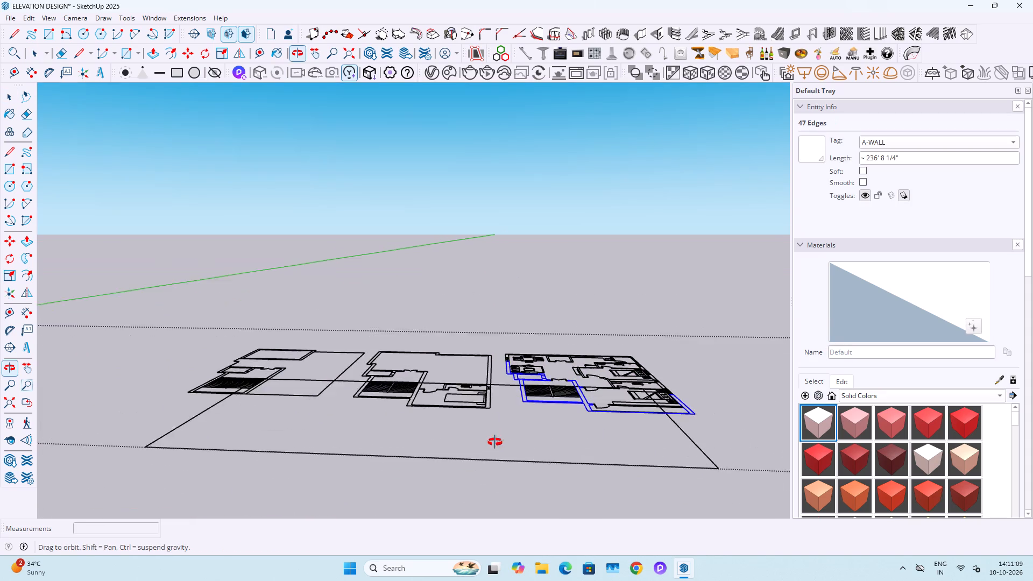
middle_click_drag(495, 442, 527, 514)
triple_click(551, 478)
double_click(551, 478)
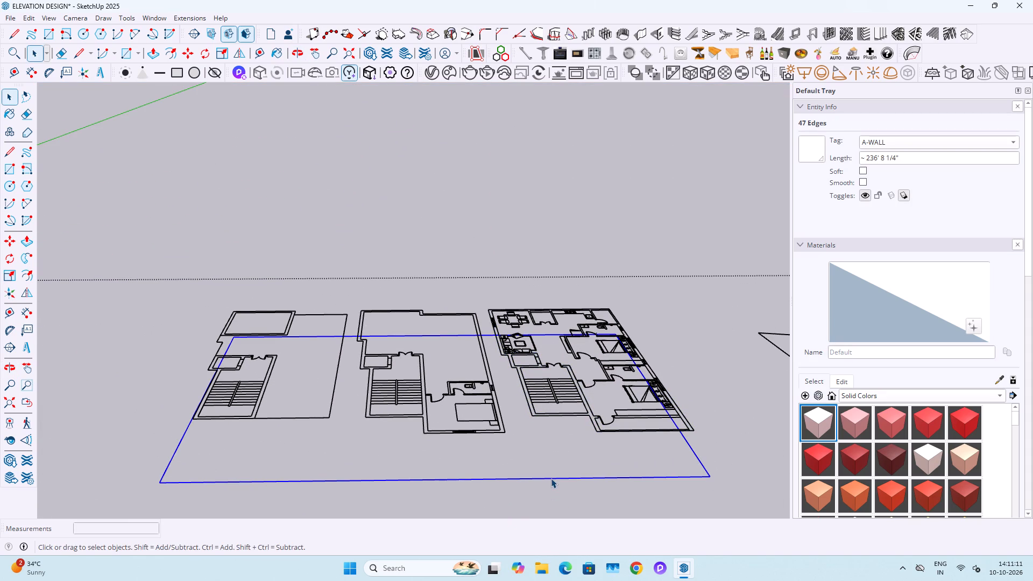
scroll(551, 478, "down", 17)
key("Delete")
Delete the stray outlines and small object lying beyond the second group of floor plans.
left_click_drag(657, 333, 512, 433)
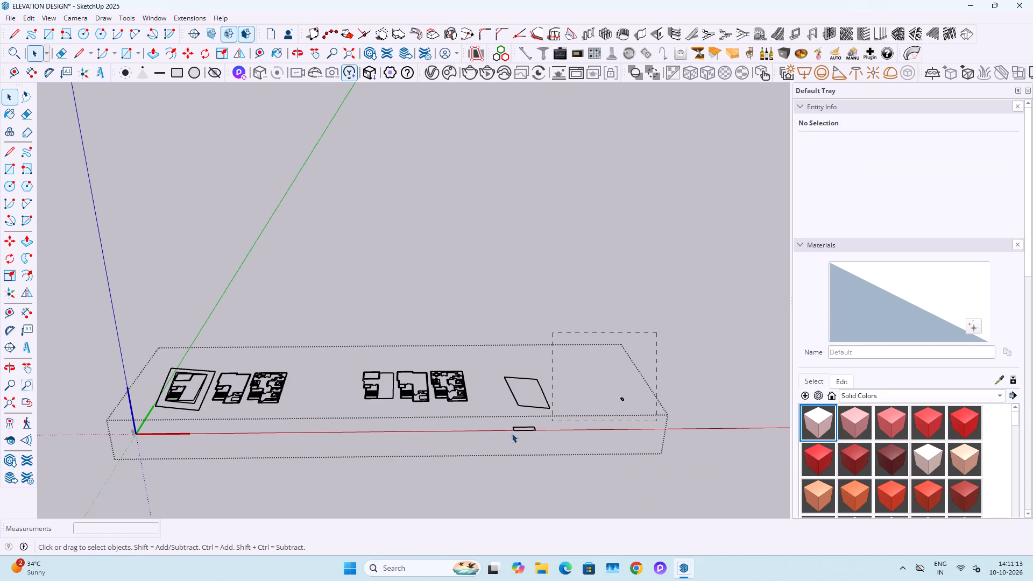
left_click_drag(512, 433, 481, 449)
key("Delete")
Delete the group of three plans nearest the origin, including its site boundary, and leave the component.
left_click_drag(324, 271, 90, 496)
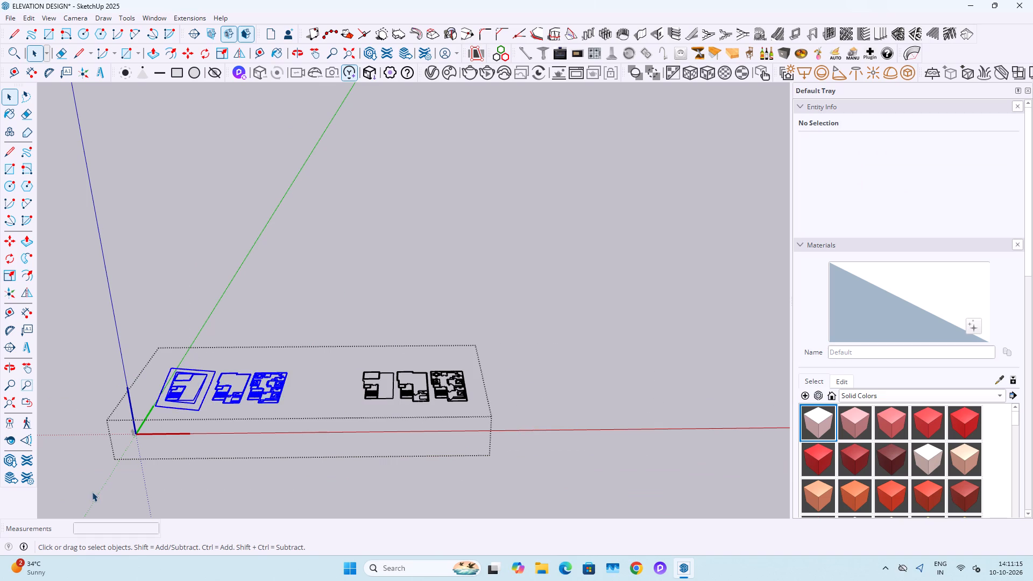
key("Delete")
left_click(577, 344)
Move the PLAN 2BHK component so the first plan's outer wall corner beside the staircase lands on the origin.
left_click(392, 382)
left_click(354, 399)
left_click(365, 395)
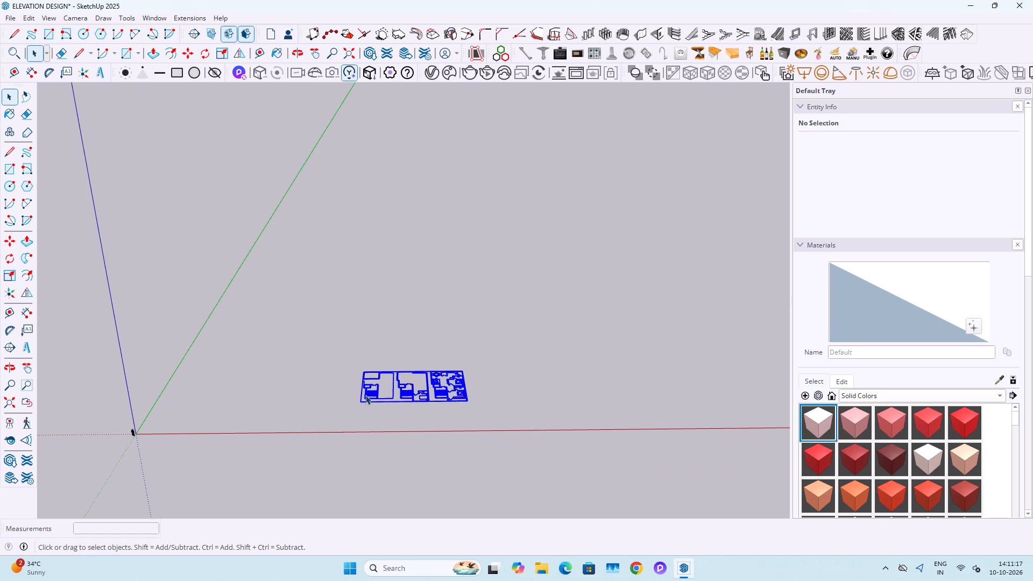
scroll(367, 395, "up", 20)
scroll(367, 395, "up", 1)
key("comma")
scroll(309, 433, "up", 2)
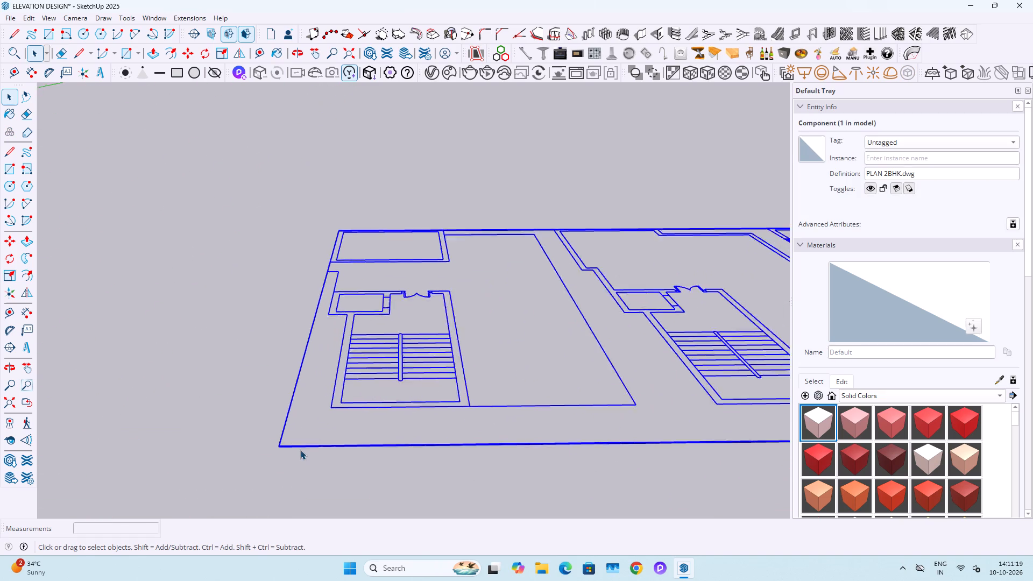
scroll(300, 450, "up", 8)
middle_click_drag(295, 420, 302, 441)
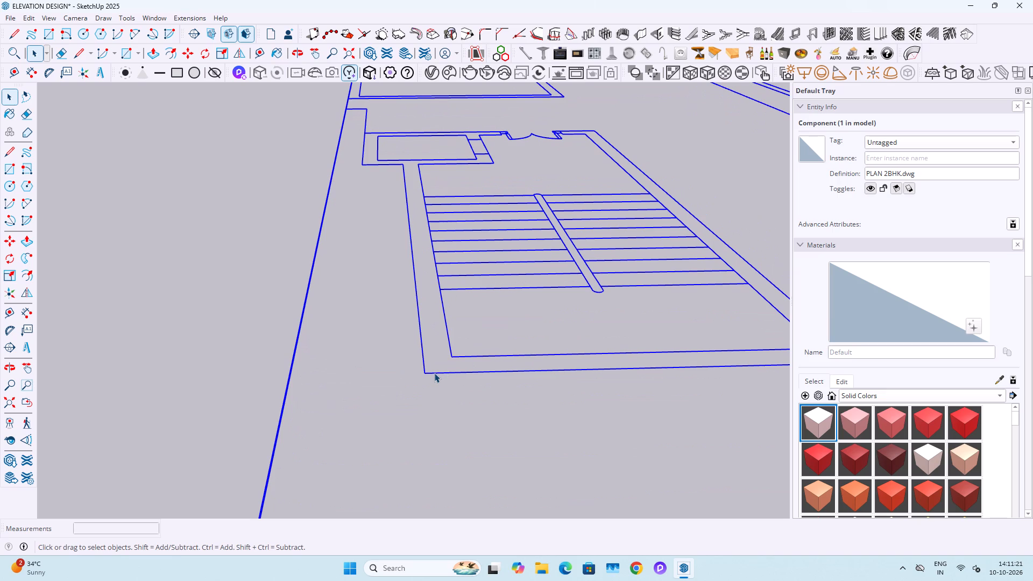
left_click(434, 373)
scroll(434, 373, "down", 8)
key("m")
left_click(430, 371)
scroll(696, 207, "down", 3)
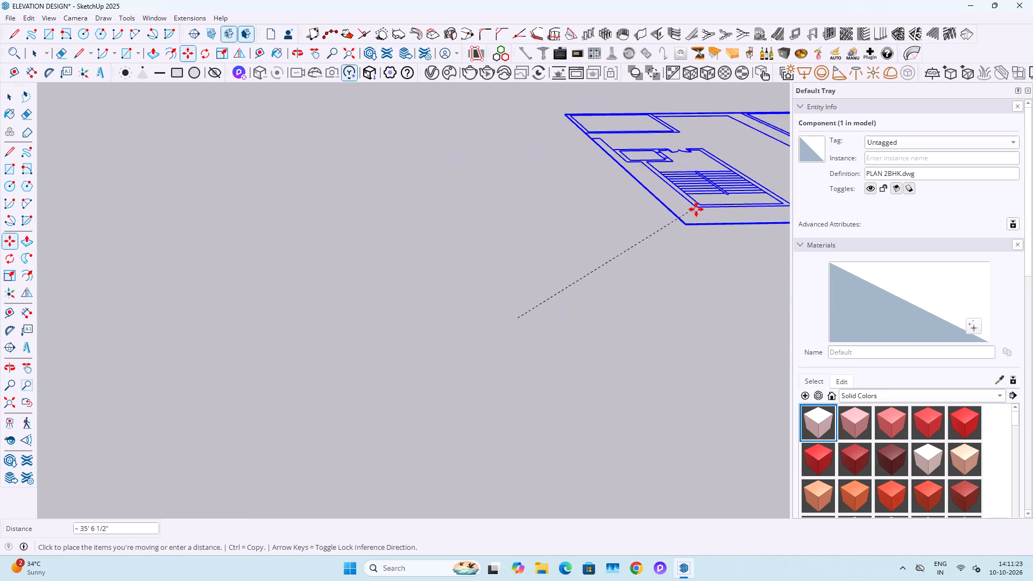
scroll(696, 209, "down", 19)
scroll(699, 230, "up", 4)
scroll(724, 229, "down", 9)
scroll(500, 256, "up", 13)
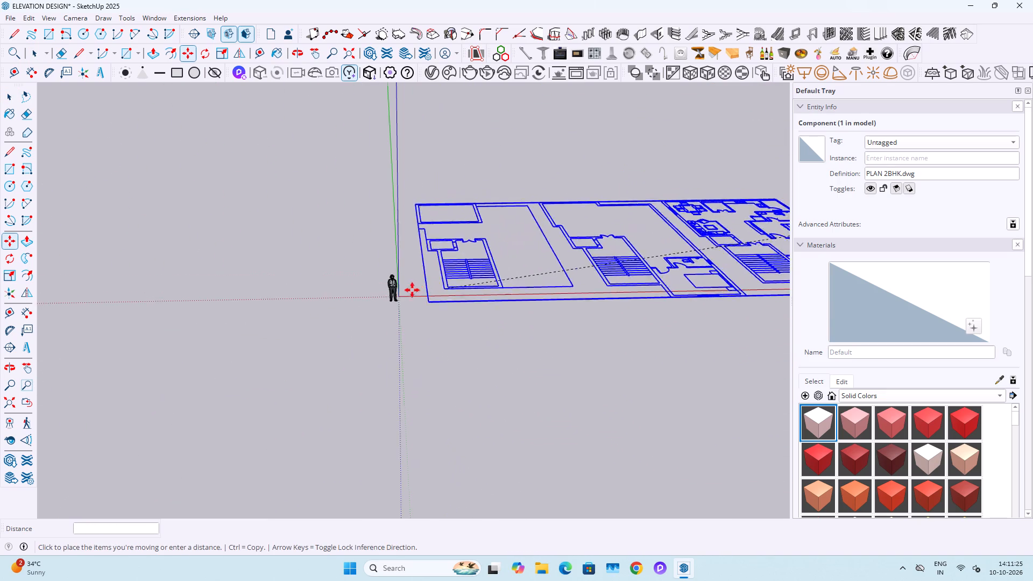
scroll(412, 290, "up", 11)
left_click(357, 304)
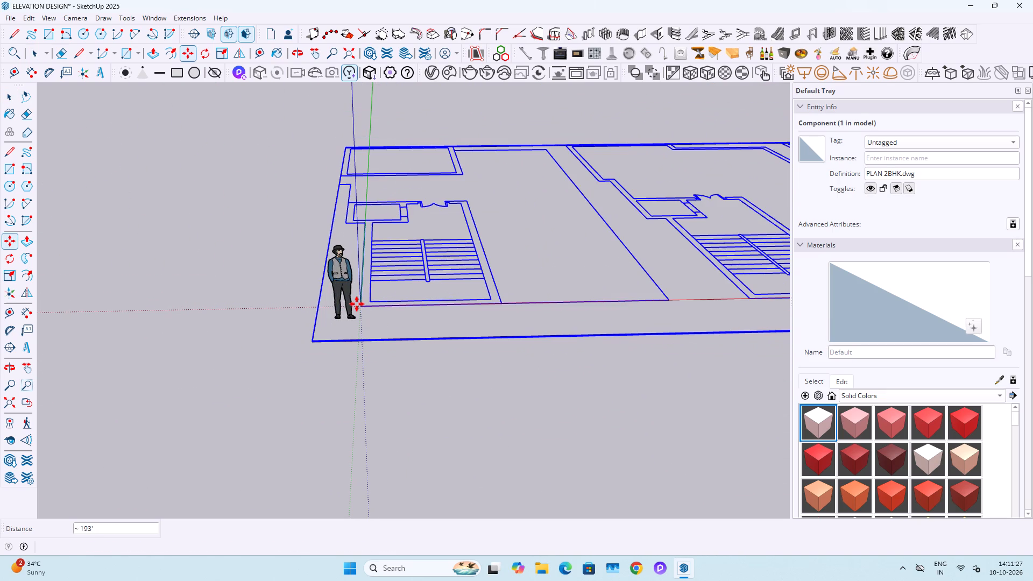
key("space")
key("space")
left_click(393, 318)
Inside the plan component, delete the first two floor plans and their leftover lines, keeping only the furnished plan.
middle_click_drag(417, 252, 419, 344)
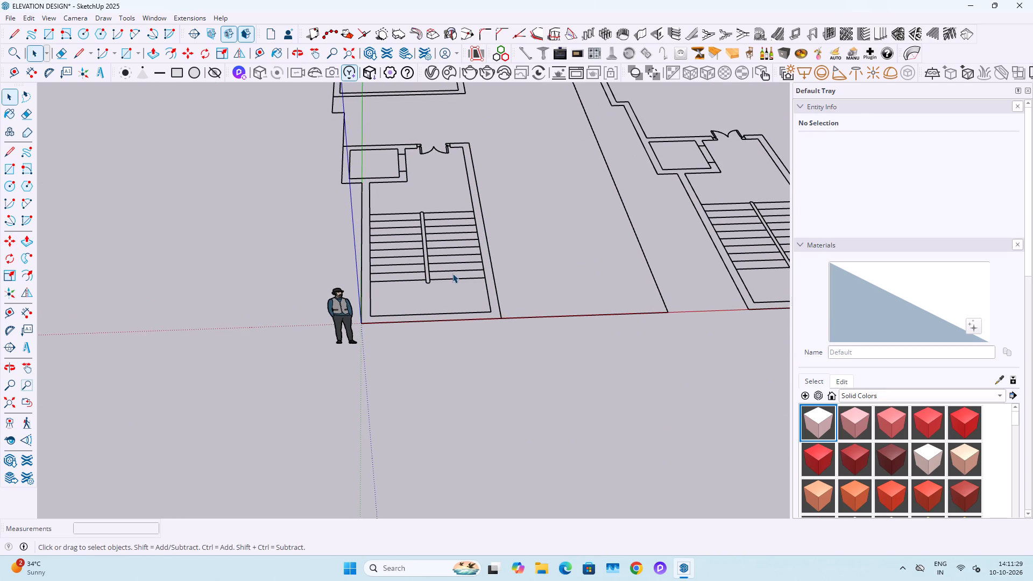
scroll(373, 325, "down", 15)
scroll(634, 278, "up", 8)
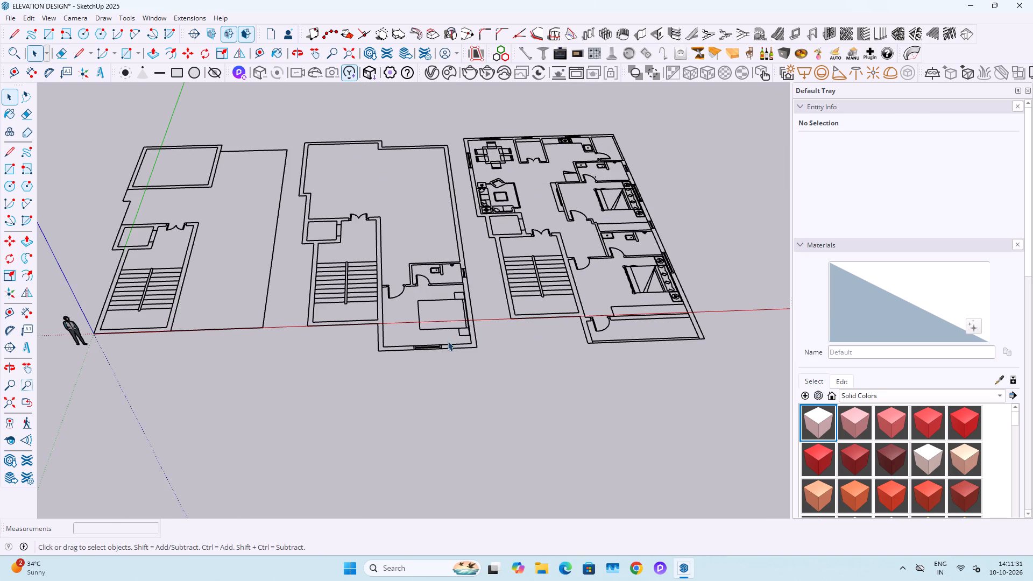
left_click(447, 348)
double_click(447, 348)
left_click_drag(437, 116, 153, 396)
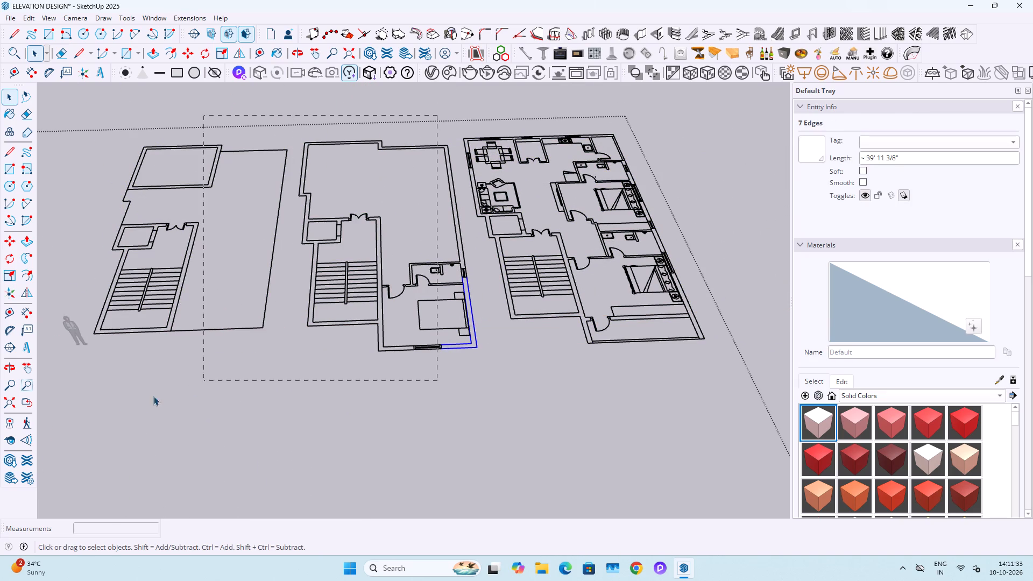
left_click_drag(153, 396, 87, 404)
key("Delete")
key("Delete")
key("Delete")
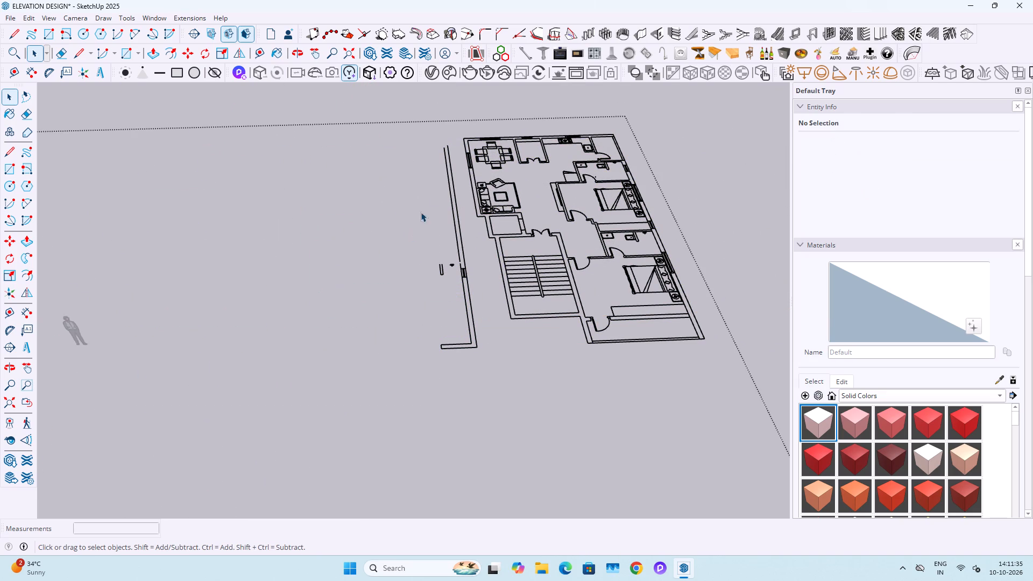
left_click_drag(457, 128, 208, 478)
key("Delete")
left_click_drag(492, 363, 384, 253)
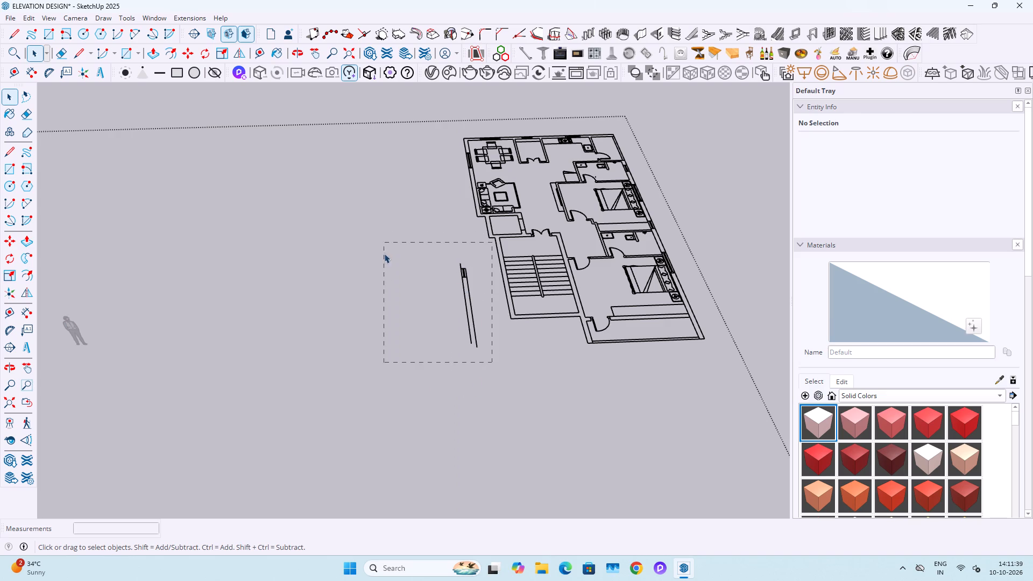
left_click_drag(384, 253, 384, 261)
key("Delete")
scroll(641, 264, "down", 11)
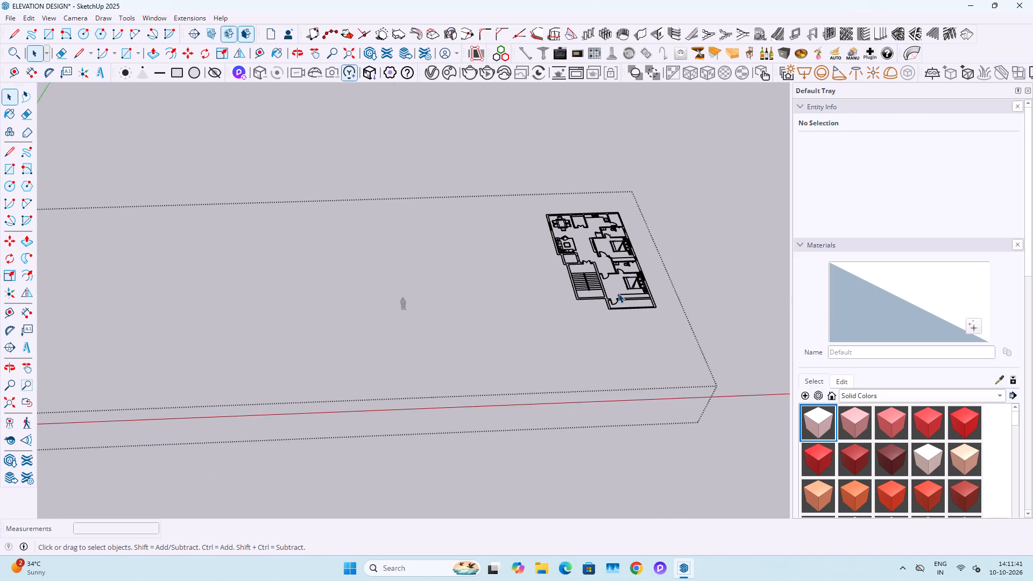
Move the plan component so the furnished plan's outer wall corner beside the staircase lands on the origin.
key("Escape")
key("Escape")
key("Escape")
key("Escape")
left_click(653, 305)
scroll(643, 301, "up", 5)
scroll(580, 294, "up", 6)
key("m")
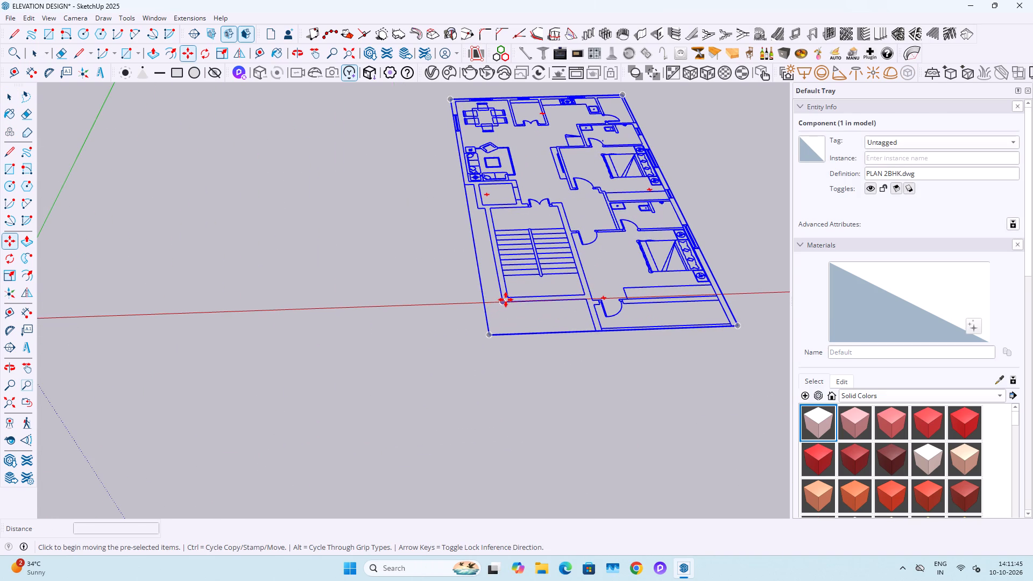
left_click(506, 300)
scroll(553, 274, "down", 9)
scroll(271, 316, "up", 3)
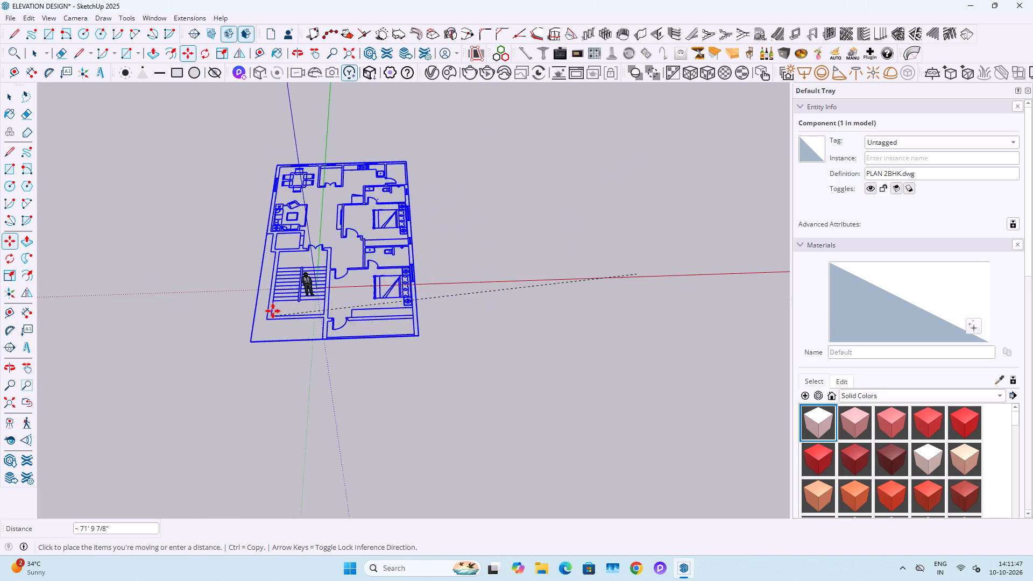
scroll(273, 311, "up", 11)
left_click(298, 290)
scroll(304, 307, "down", 12)
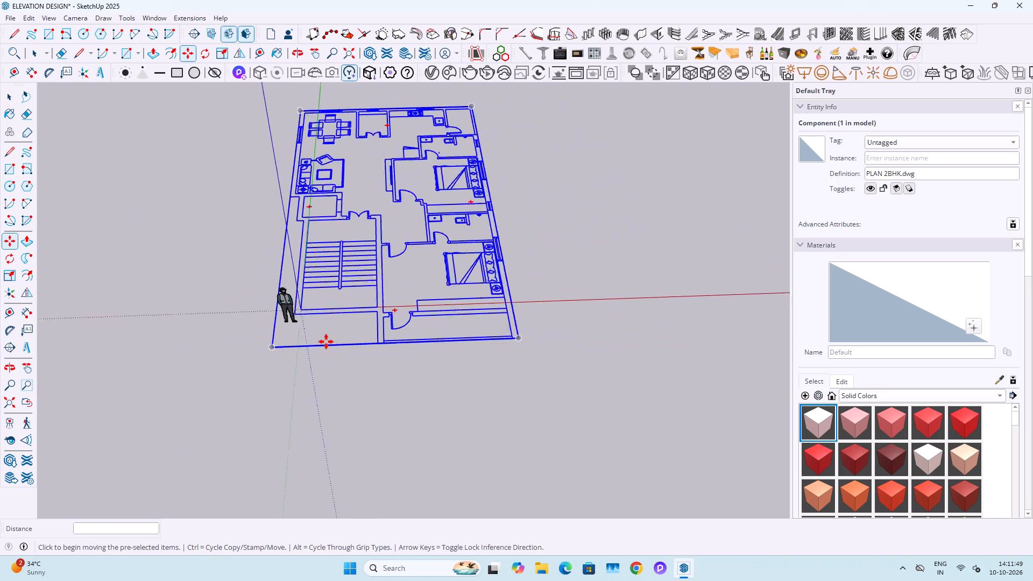
scroll(326, 342, "down", 3)
key("space")
left_click(345, 367)
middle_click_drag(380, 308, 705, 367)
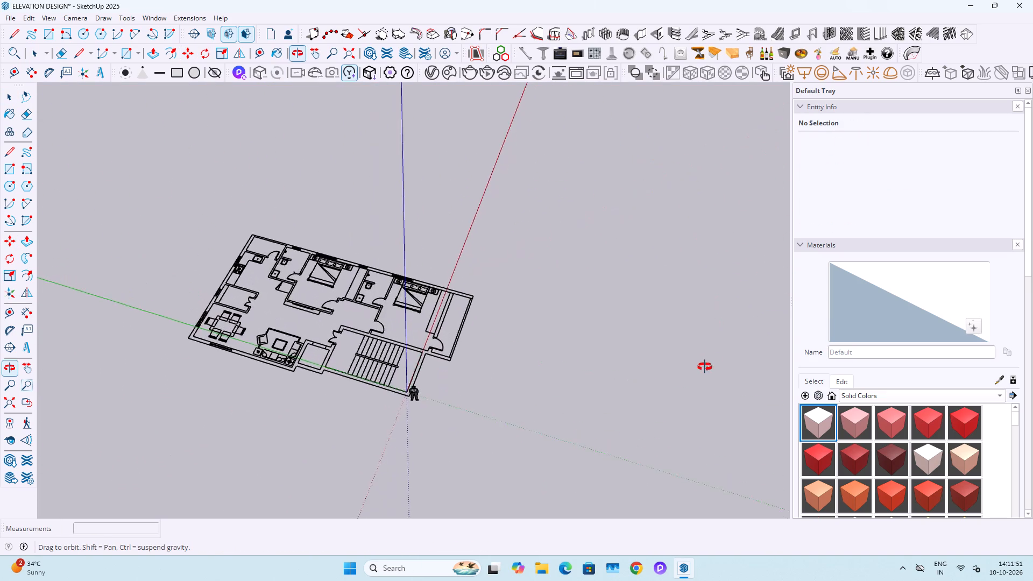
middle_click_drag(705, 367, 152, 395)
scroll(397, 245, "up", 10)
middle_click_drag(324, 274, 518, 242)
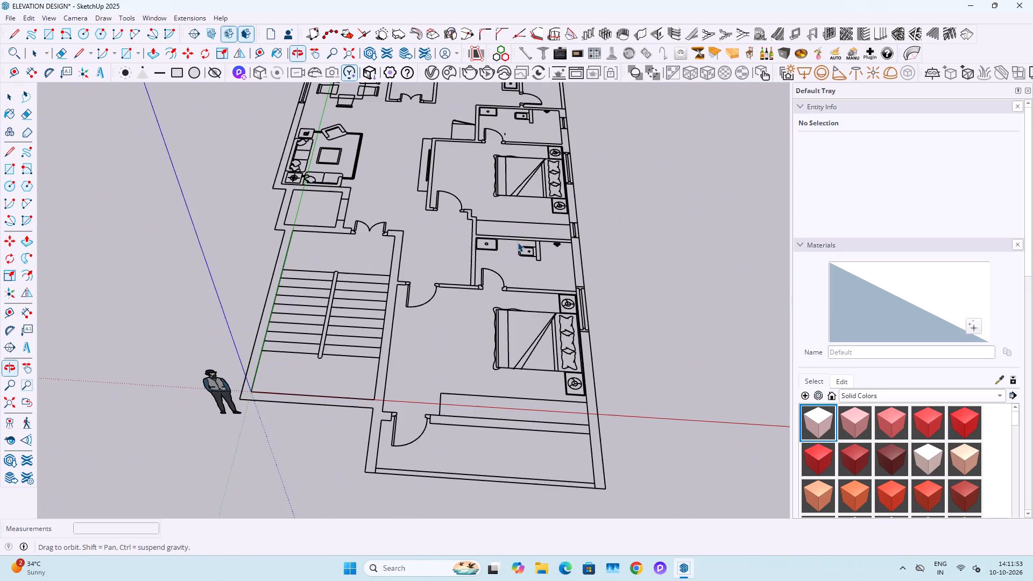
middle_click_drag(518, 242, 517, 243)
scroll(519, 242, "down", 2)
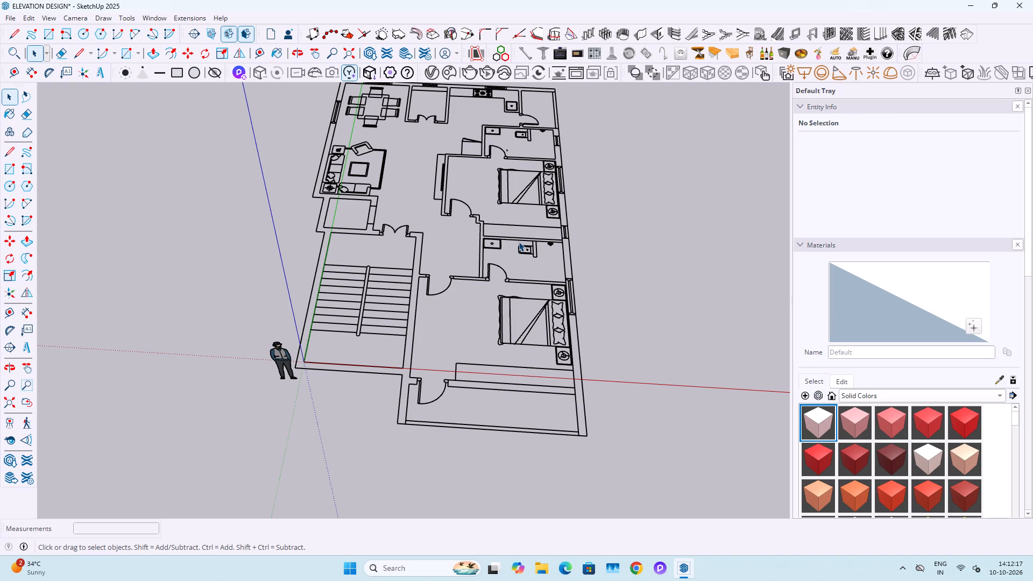
Draw a rectangle about 8 3/4" by 23' 11" over the outer wall strip beside the dining and living areas.
scroll(537, 129, "down", 1)
scroll(765, 193, "down", 5)
middle_click_drag(571, 194, 540, 327)
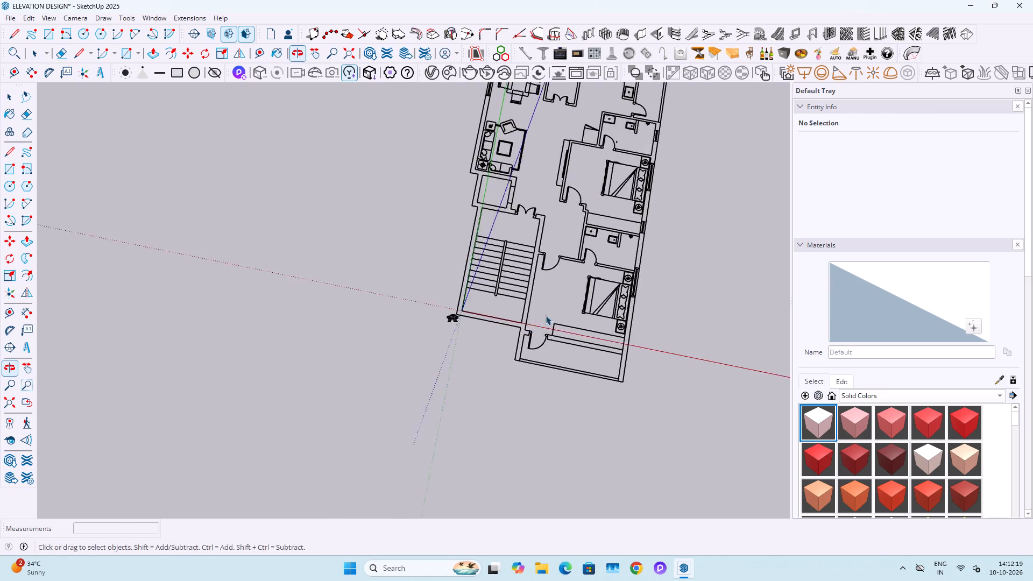
scroll(549, 313, "up", 9)
middle_click(558, 349)
scroll(560, 347, "up", 1)
scroll(560, 338, "down", 5)
key("r")
scroll(560, 327, "down", 8)
scroll(647, 158, "up", 13)
scroll(640, 129, "down", 7)
scroll(429, 122, "up", 1)
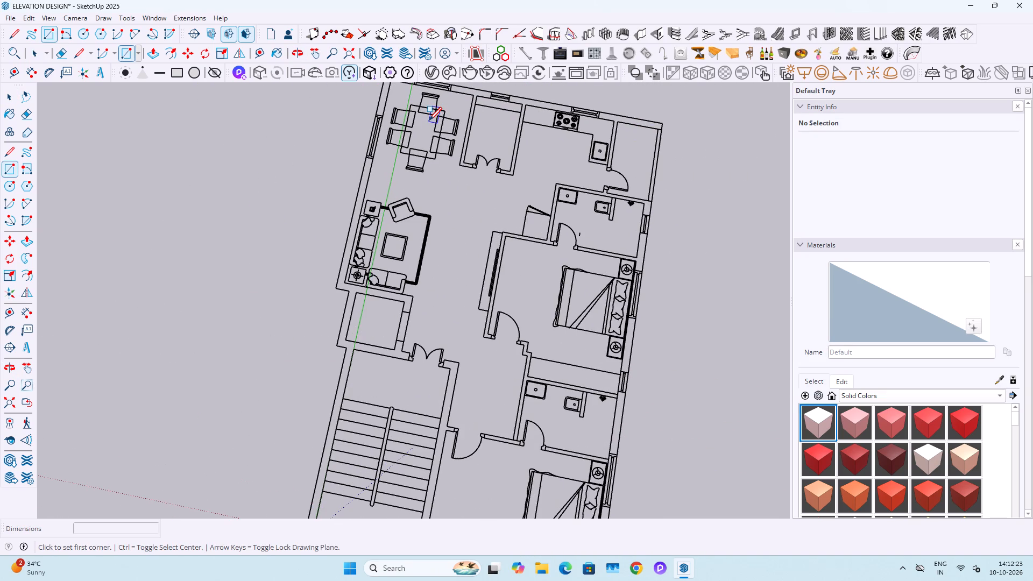
middle_click_drag(432, 122, 480, 241)
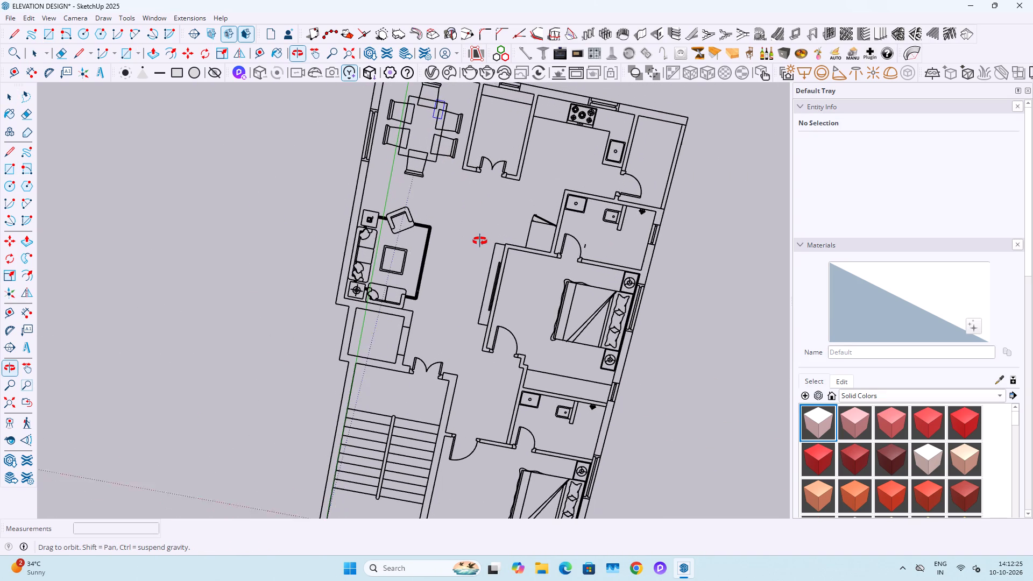
middle_click_drag(480, 241, 480, 243)
middle_click_drag(494, 102, 503, 234, "shift")
scroll(454, 201, "up", 7)
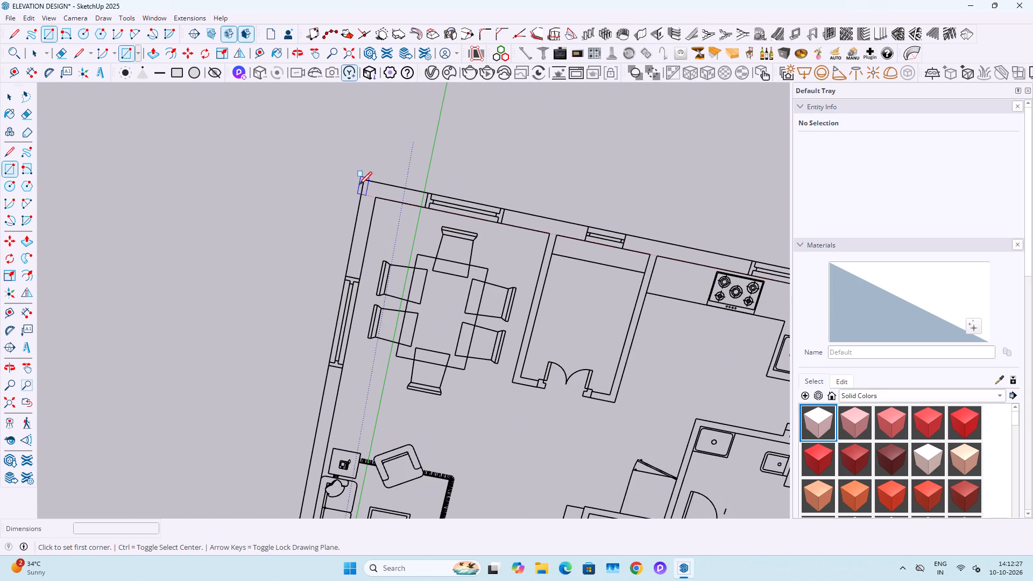
left_click(363, 182)
scroll(385, 282, "down", 7)
middle_click_drag(311, 355, 355, 256, "shift")
scroll(358, 307, "up", 2)
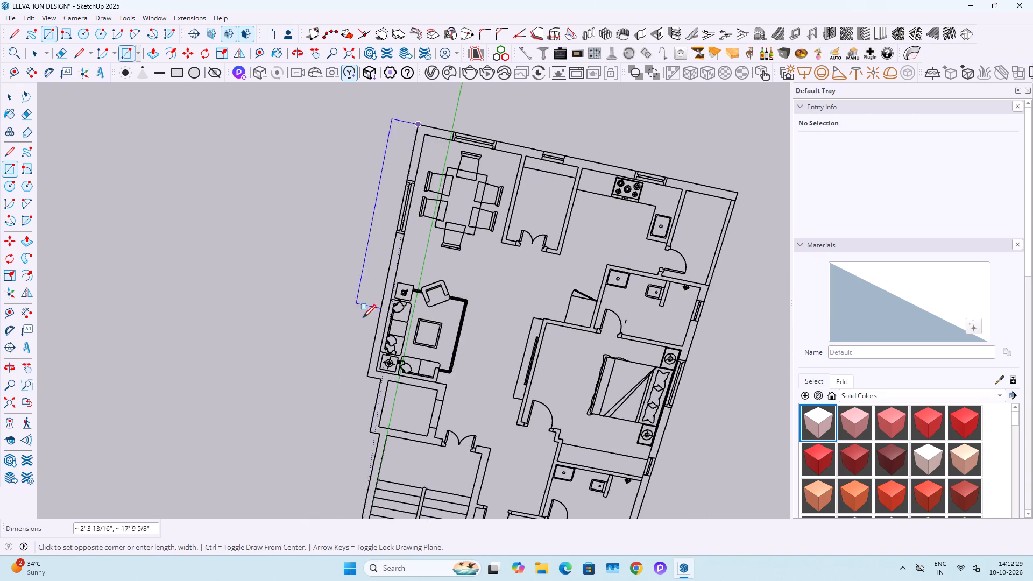
scroll(363, 319, "up", 6)
left_click(386, 393)
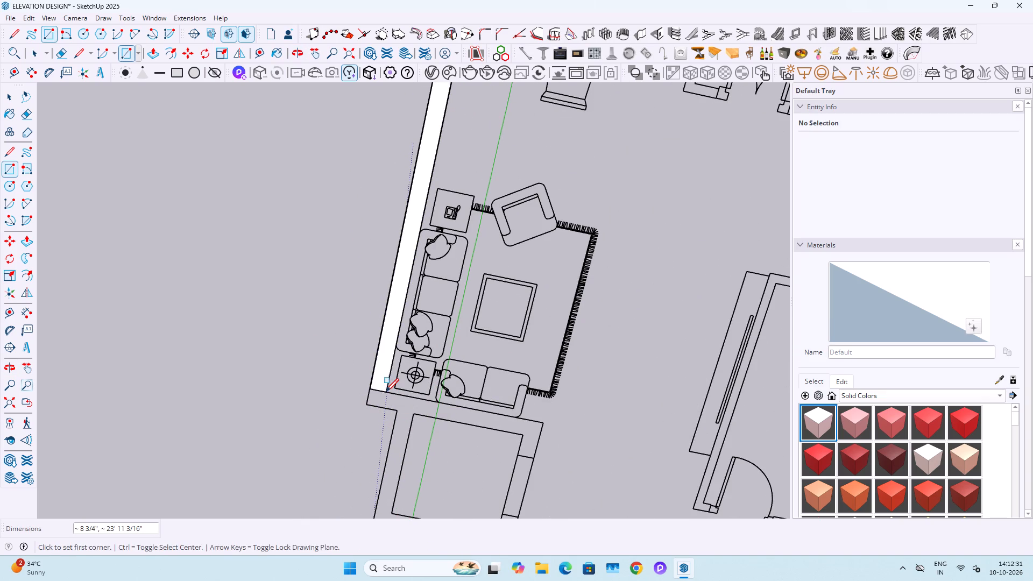
Extrude the outer wall rectangle beside the dining and living areas up 10'.
key("space")
key("p")
left_click(381, 382)
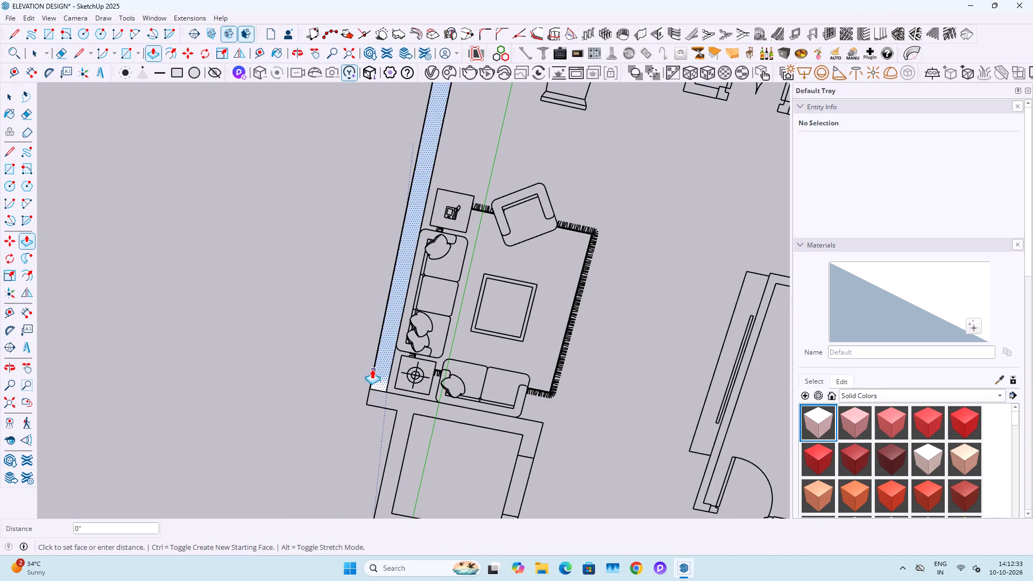
scroll(278, 295, "down", 7)
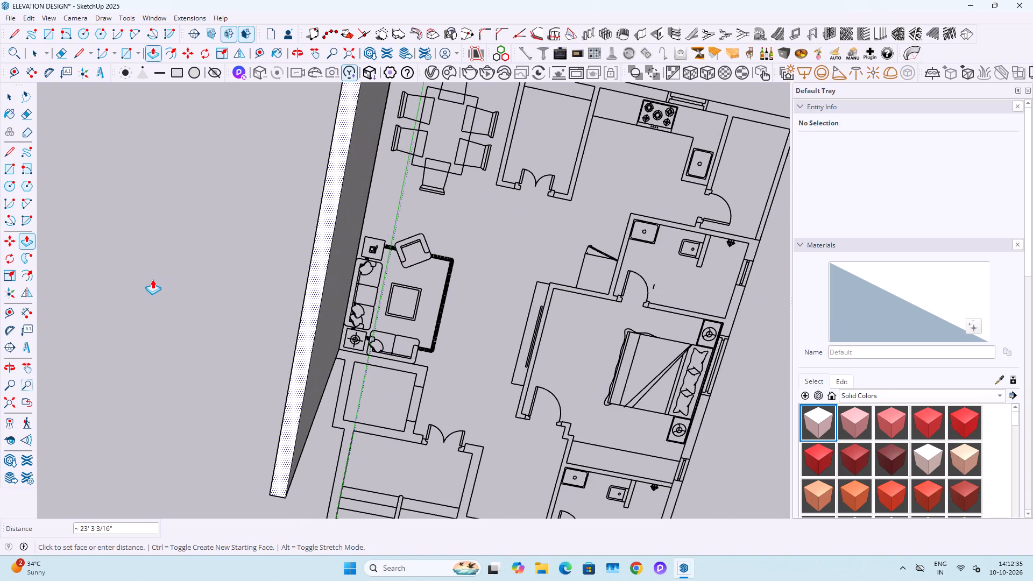
type("10'")
key("Return")
key("space")
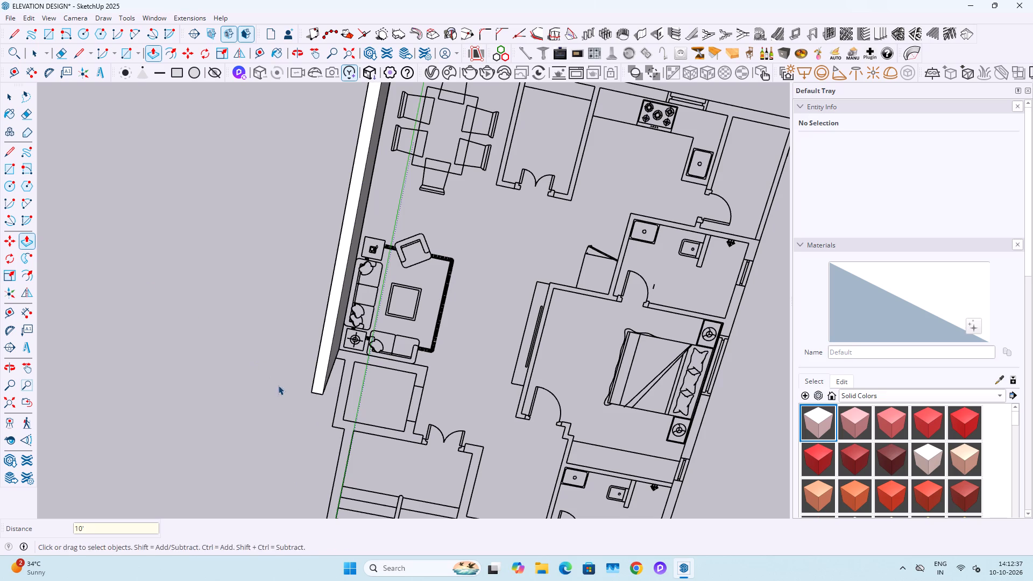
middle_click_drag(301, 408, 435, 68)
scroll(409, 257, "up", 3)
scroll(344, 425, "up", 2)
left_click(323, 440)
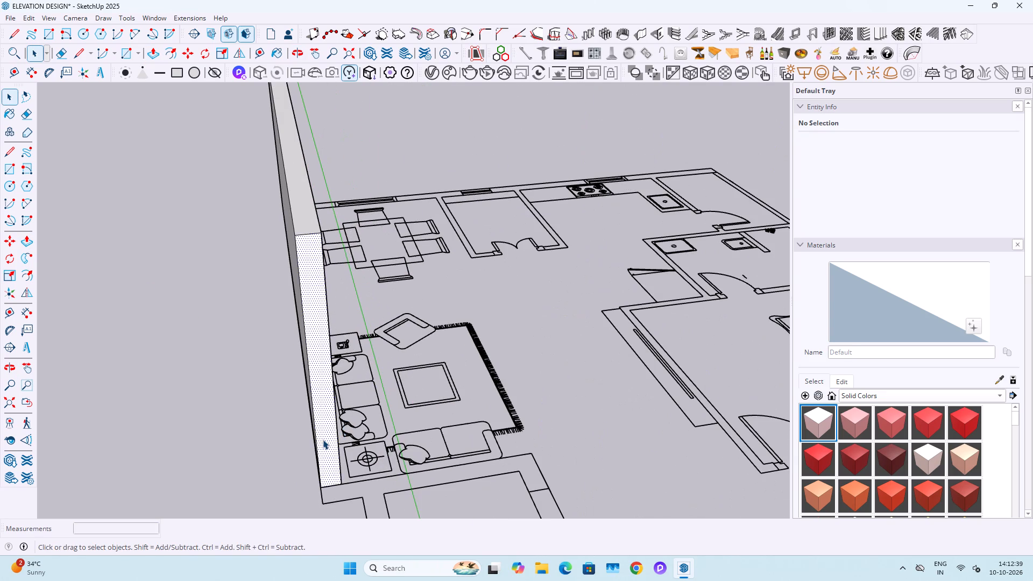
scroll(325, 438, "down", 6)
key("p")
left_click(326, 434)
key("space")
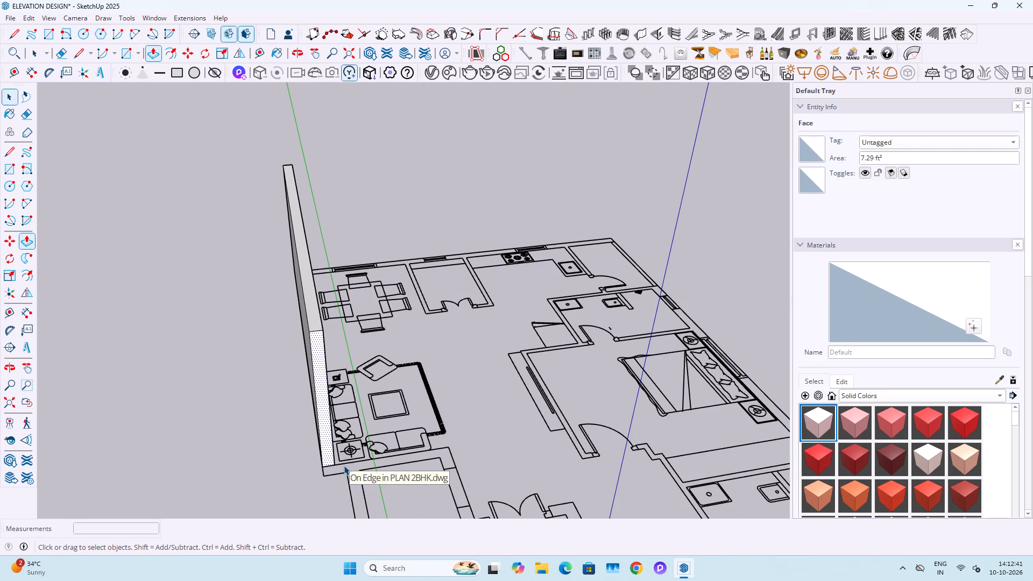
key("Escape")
Make a group of the complete extruded wall beside the dining and living areas.
triple_click(324, 408)
left_click(324, 408)
right_click(324, 408)
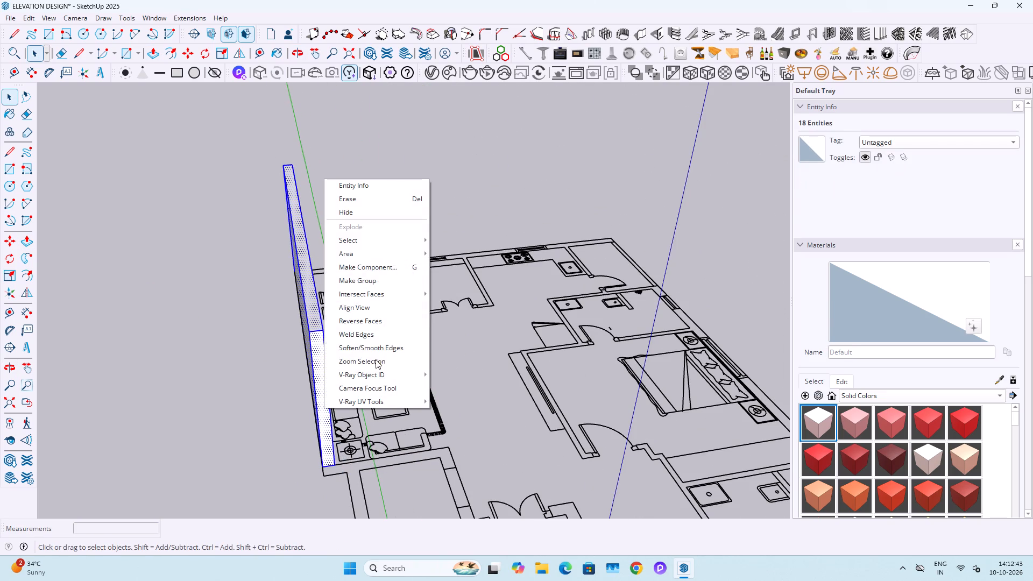
left_click(375, 270)
key("Escape")
right_click(314, 358)
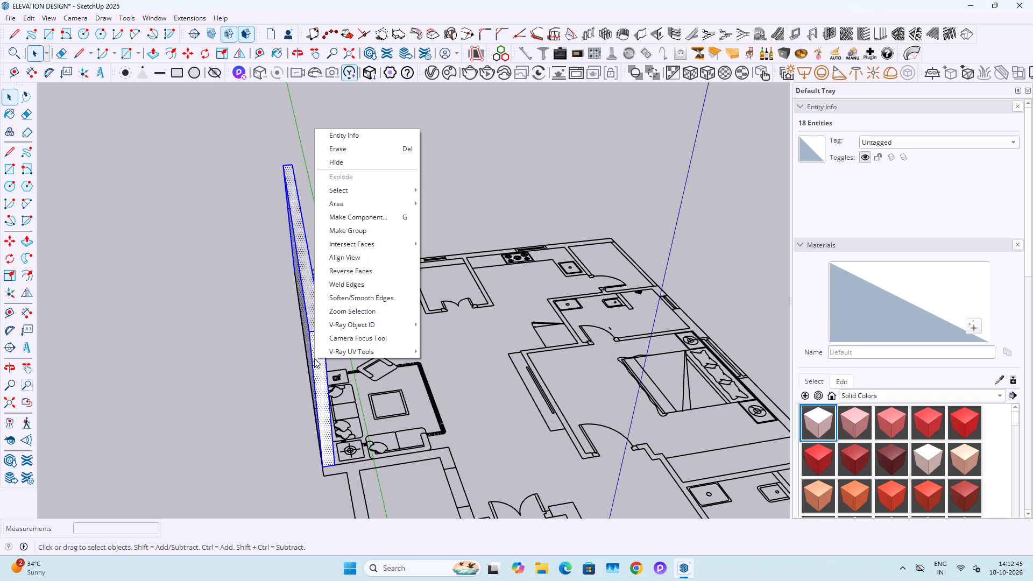
left_click(356, 231)
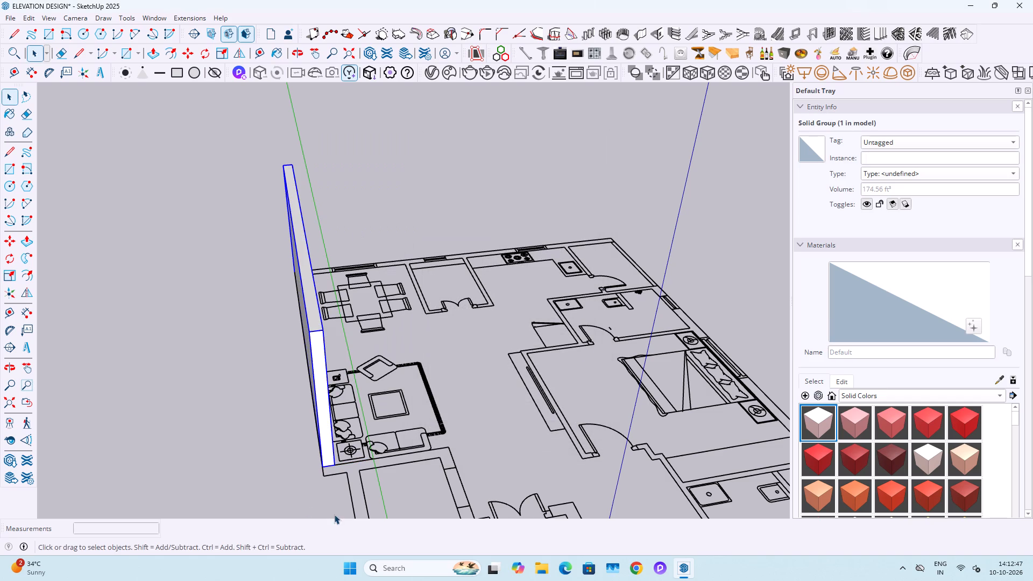
Draw a rectangle about 7' 11" long over the wall between the living area sofa and the small room near the staircase.
middle_click_drag(336, 514, 321, 485)
scroll(336, 500, "up", 3)
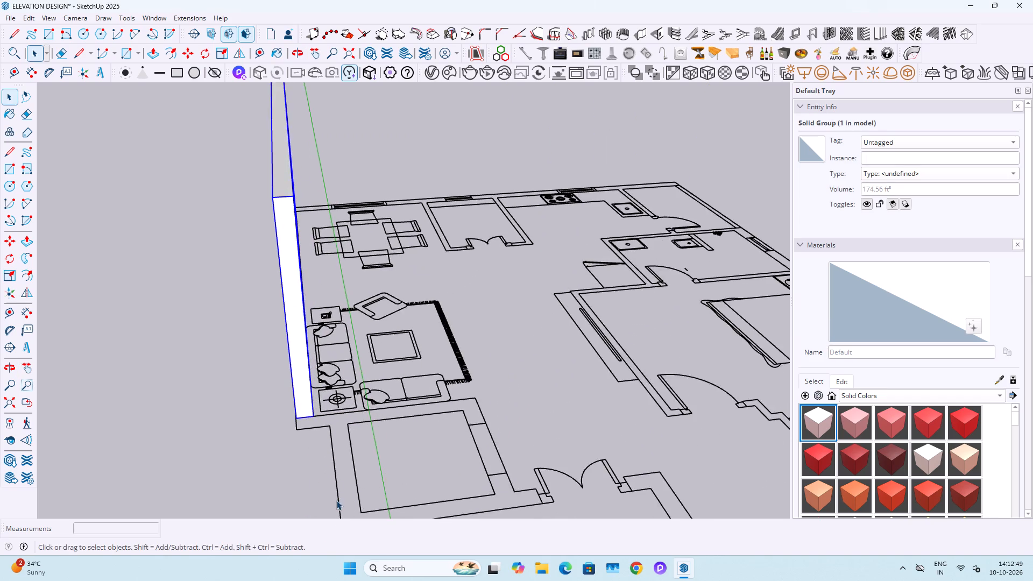
key("r")
scroll(336, 500, "up", 5)
left_click(293, 400)
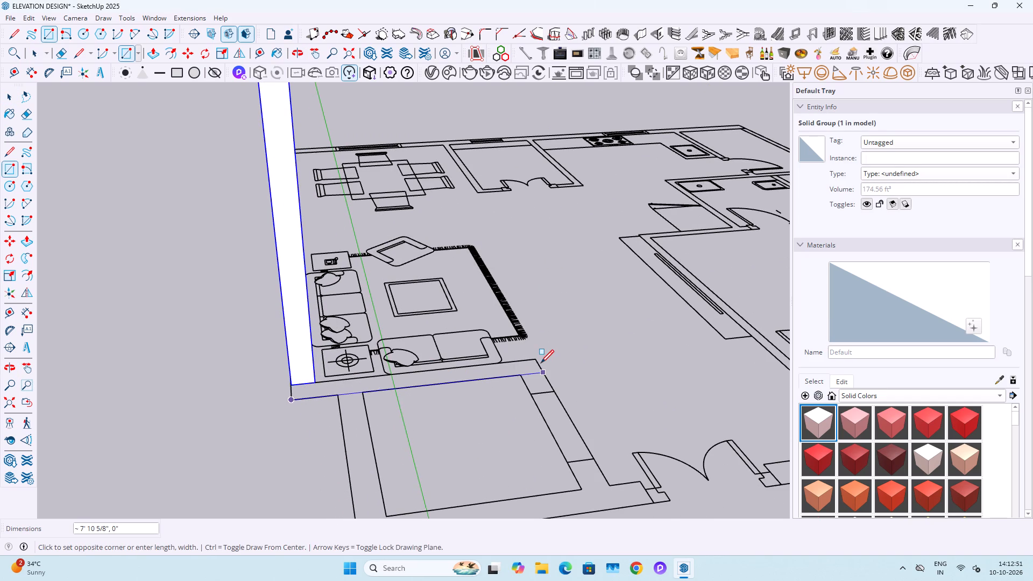
scroll(536, 360, "up", 13)
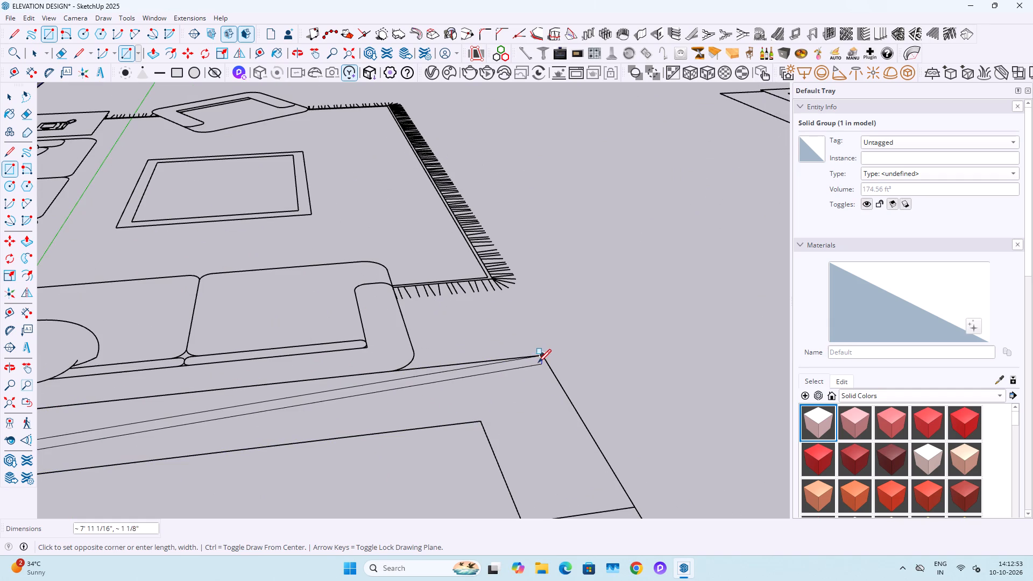
left_click(544, 357)
key("space")
Extrude the wall rectangle behind the two-seat sofa up 10'.
middle_click_drag(487, 430, 496, 504)
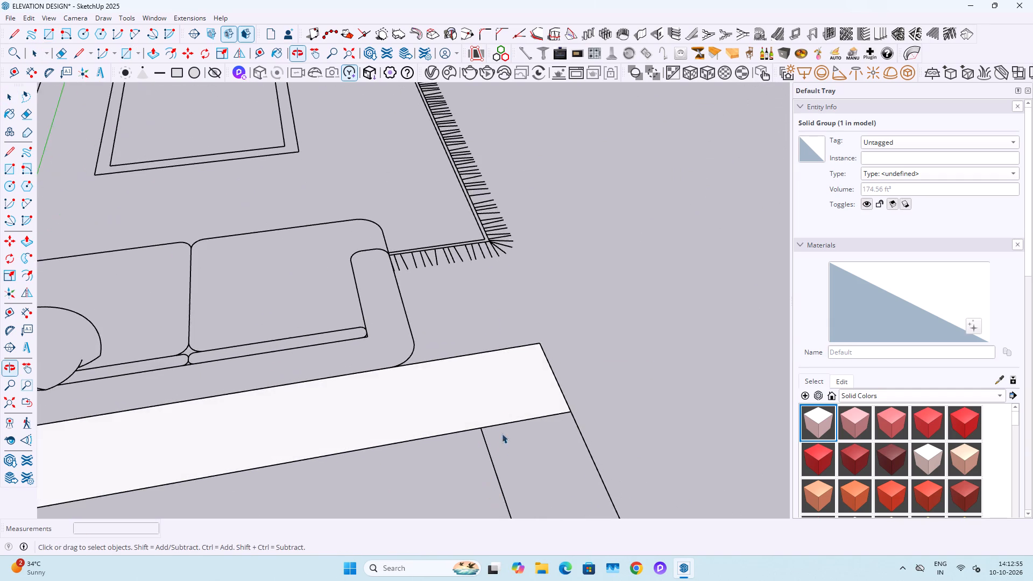
scroll(504, 414, "down", 10)
key("space")
key("space")
key("p")
left_click(496, 406)
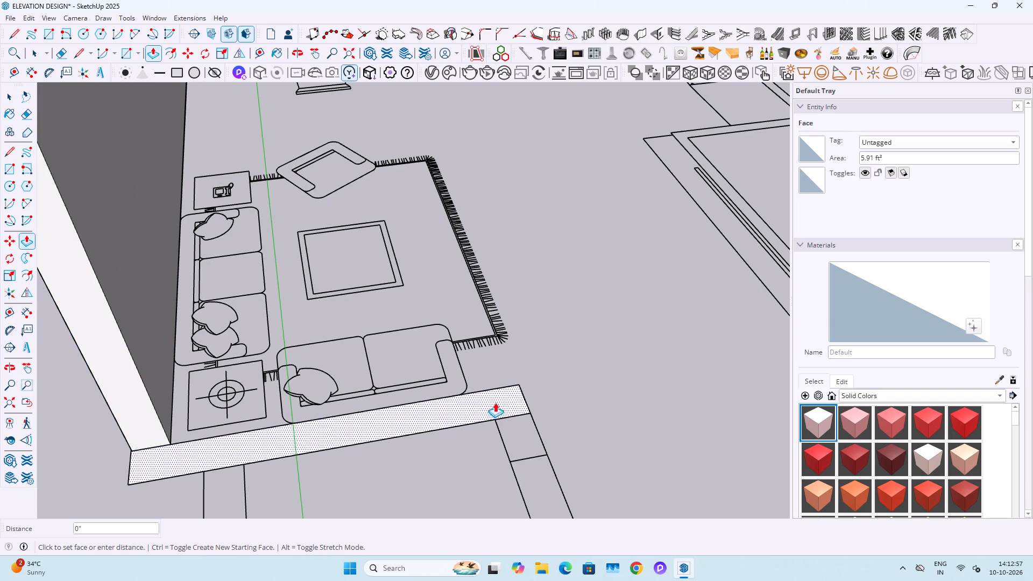
scroll(494, 400, "down", 3)
type("10'")
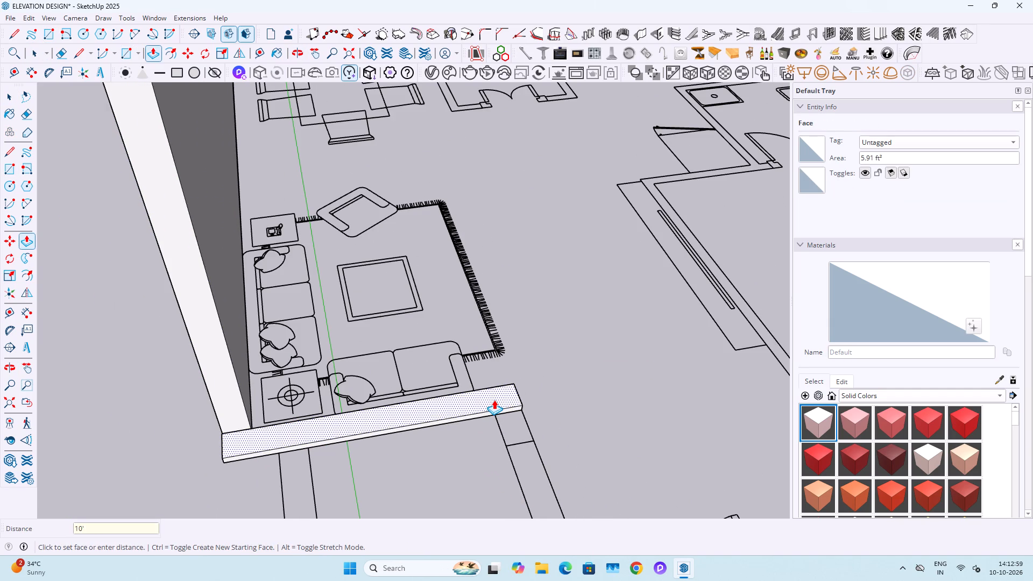
key("Return")
key("space")
Make a group of the complete extruded wall behind the two-seat sofa.
triple_click(425, 363)
left_click(425, 363)
right_click(425, 363)
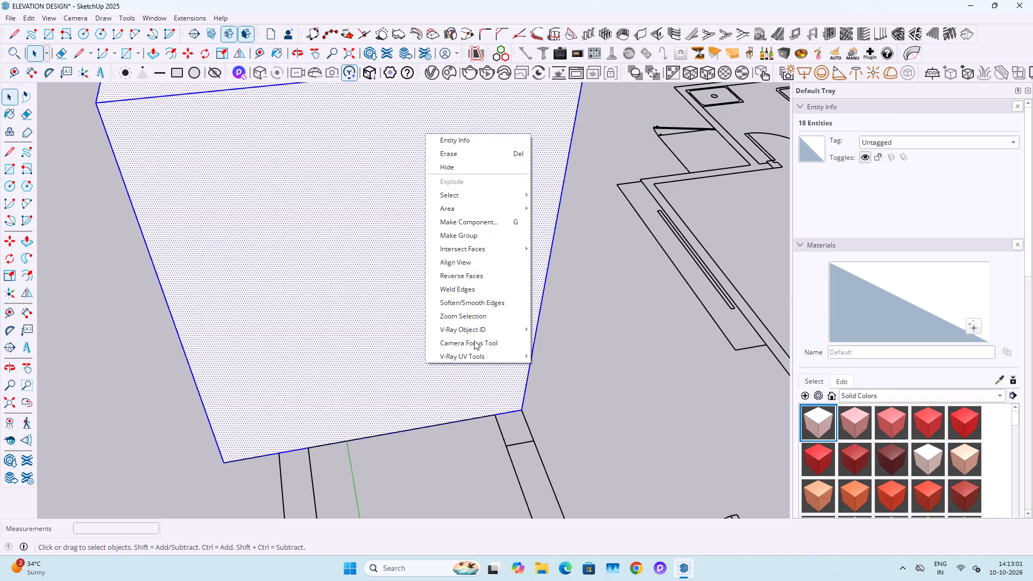
left_click(492, 239)
Draw a 9" by 5' 9" rectangle over the outer wall strip of the small room near the staircase.
scroll(493, 328, "down", 3)
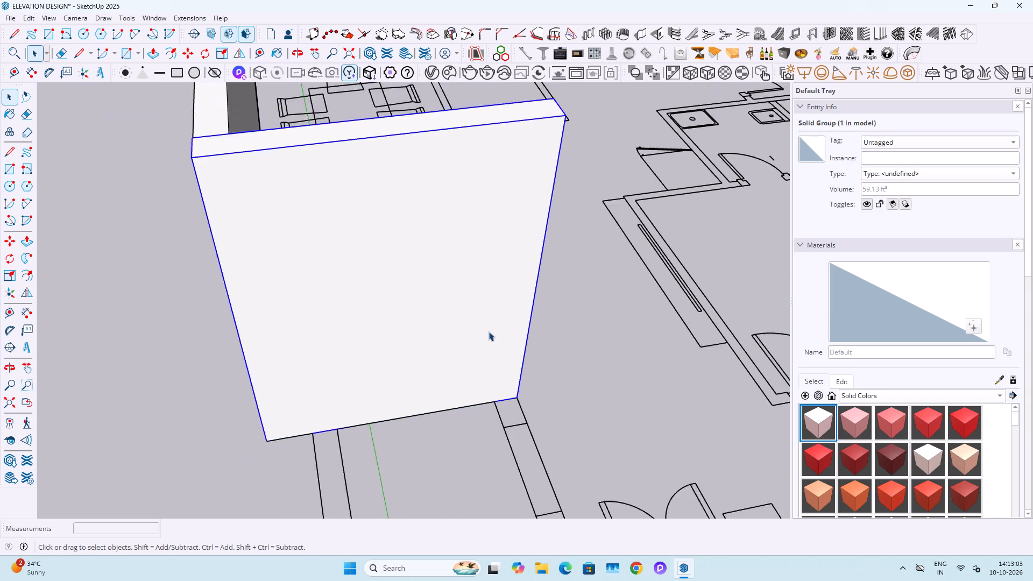
scroll(489, 331, "down", 9)
middle_click_drag(428, 420, 484, 427)
scroll(482, 426, "up", 5)
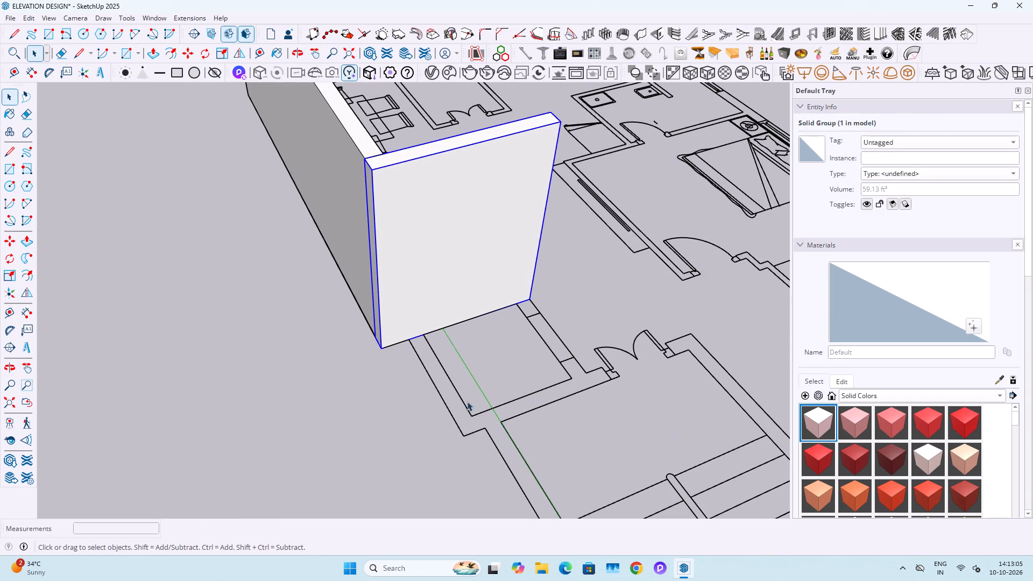
key("r")
left_click_drag(425, 331, 425, 342)
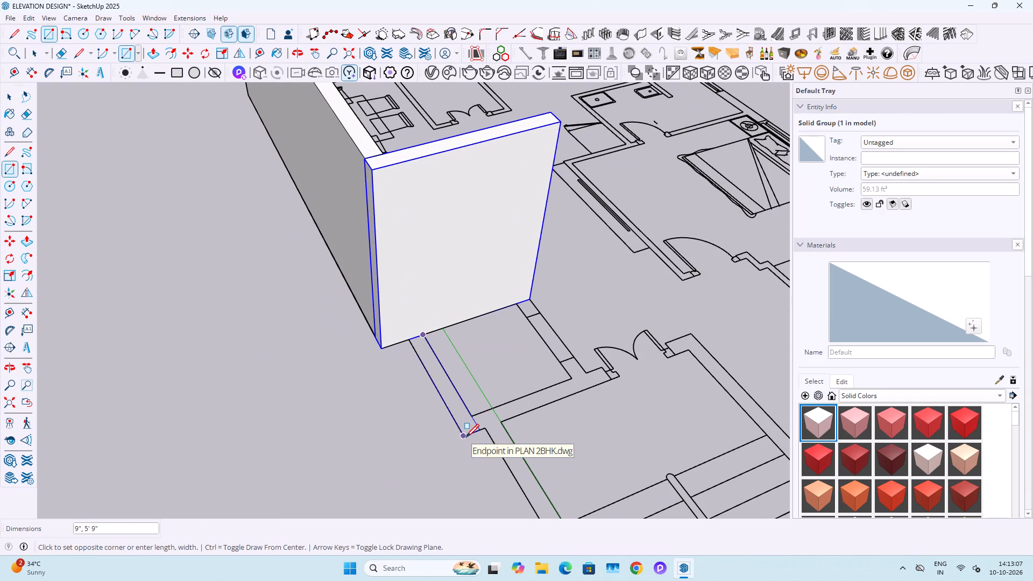
left_click(466, 438)
Extrude the small room's outer wall rectangle up to the top of the adjacent walls.
key("space")
type("P")
left_click(464, 419)
scroll(452, 349, "down", 6)
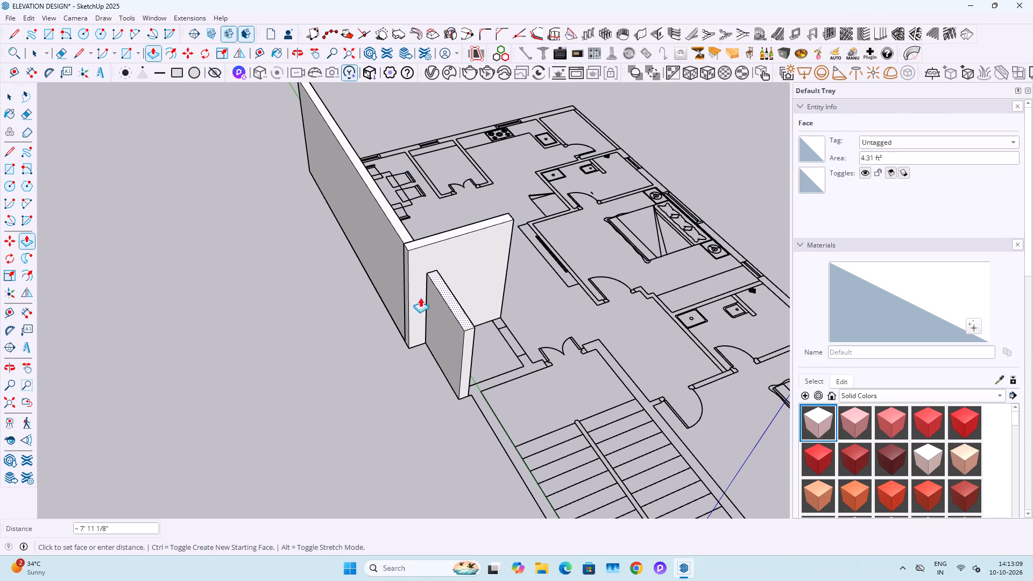
left_click(410, 254)
key("space")
Make a group of the complete extruded outer wall of the small room.
triple_click(438, 291)
left_click(438, 291)
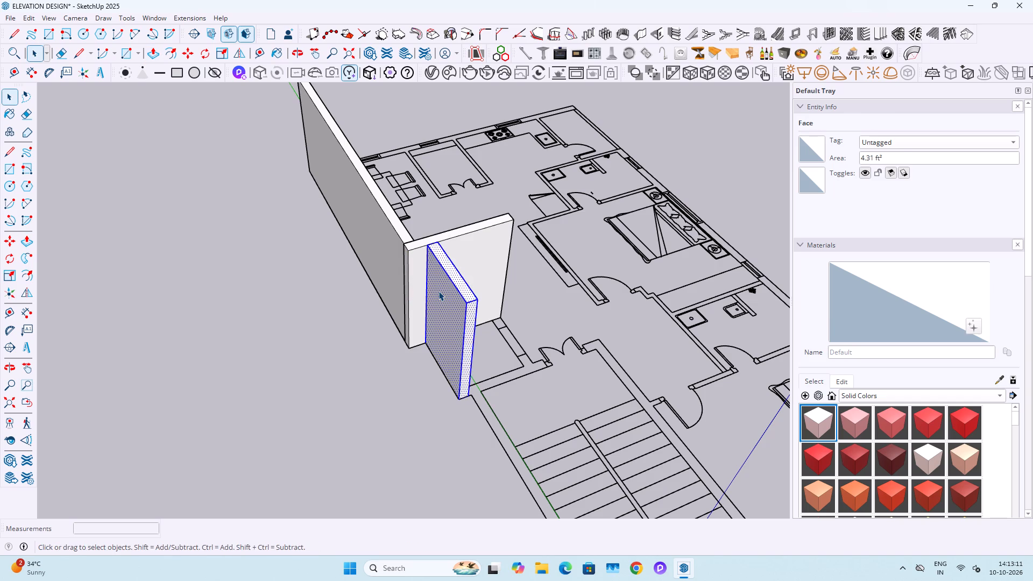
right_click(438, 291)
left_click(482, 391)
Draw a 6' 7" by 9" rectangle over the wall between the small room and the staircase, ending at the double door.
middle_click_drag(554, 403, 400, 427)
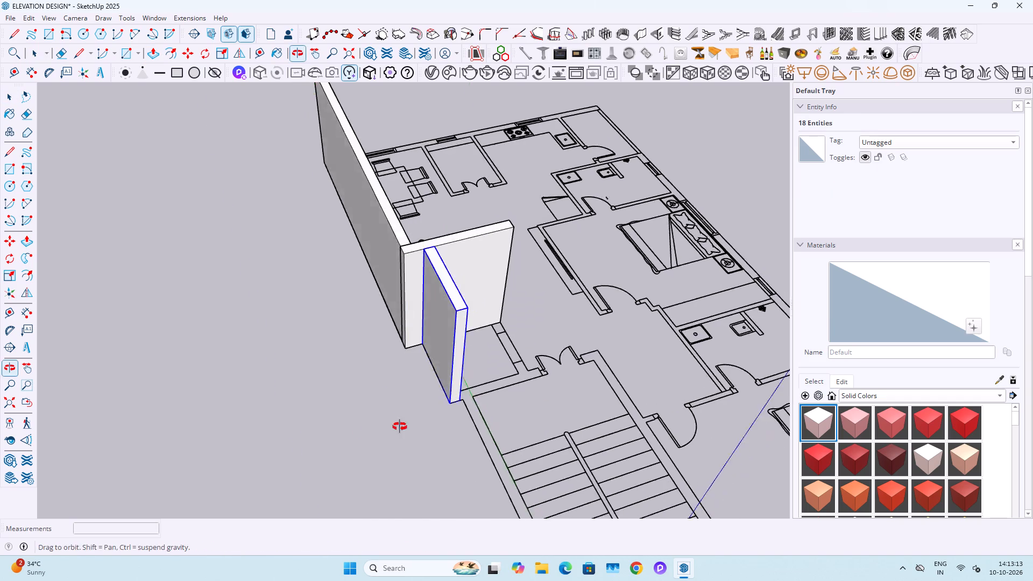
middle_click_drag(400, 427, 357, 430)
scroll(362, 420, "up", 7)
key("r")
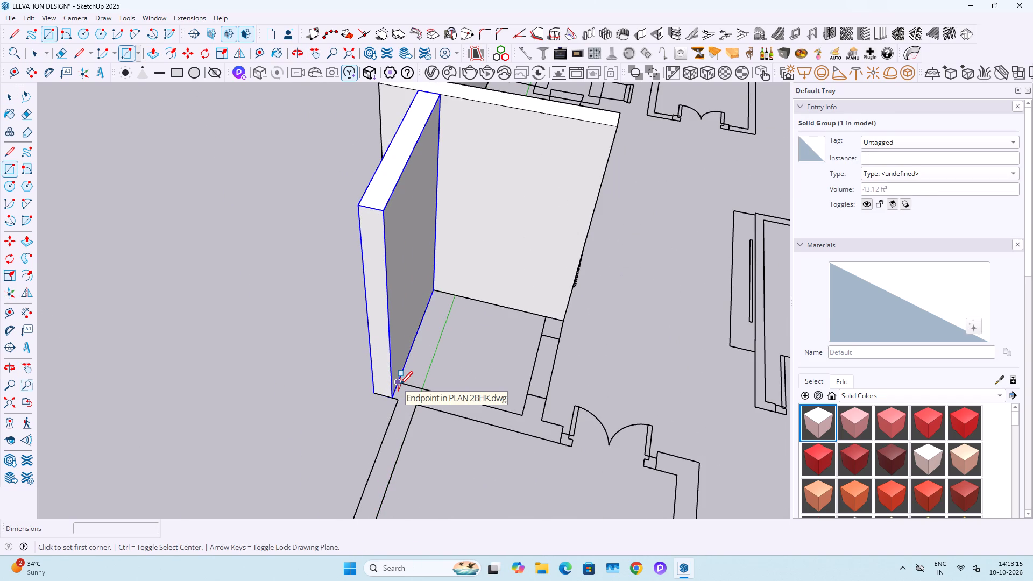
left_click(400, 386)
left_click(557, 444)
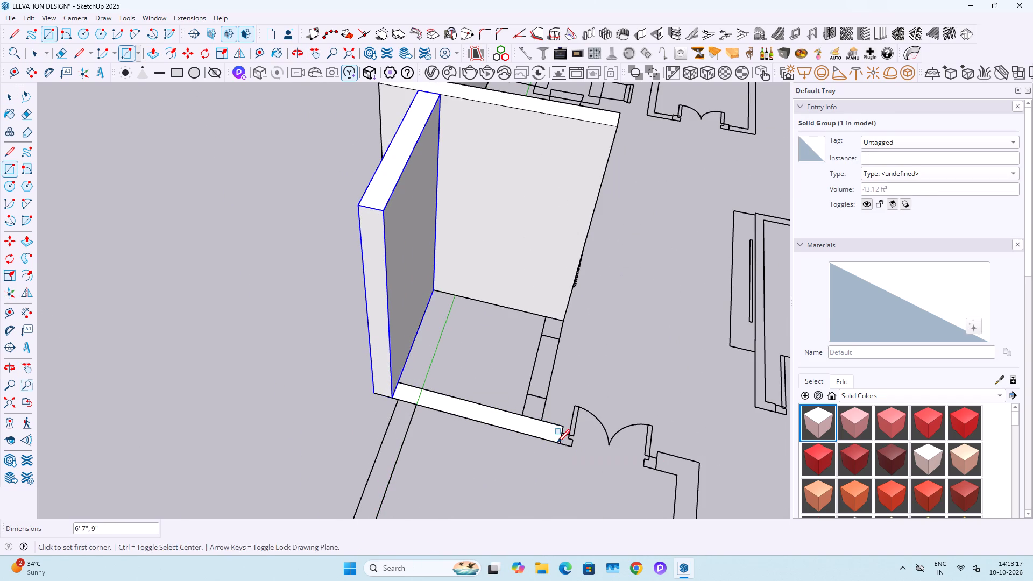
Extrude the rectangle between the small room and the staircase up to the top of the adjacent wall.
key("space")
scroll(527, 425, "down", 4)
key("p")
left_click(527, 425)
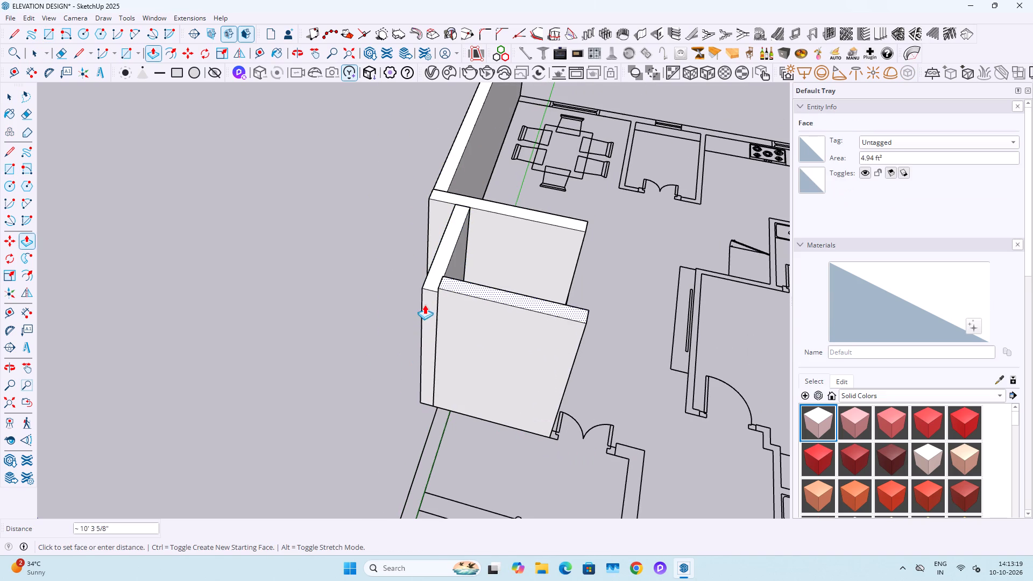
left_click(431, 289)
key("space")
Make a group of the complete extruded wall between the small room and the staircase.
triple_click(475, 338)
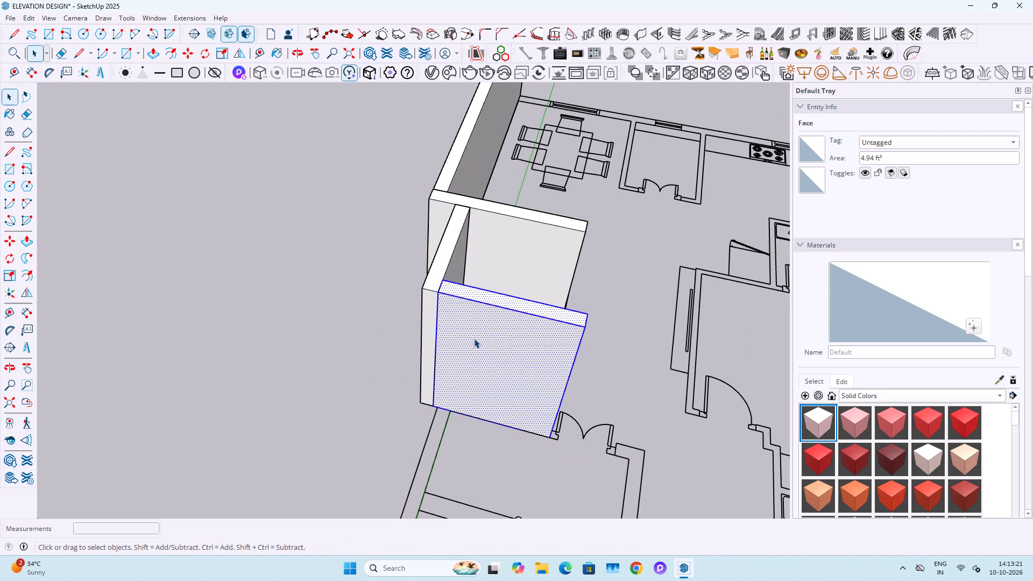
right_click(474, 338)
left_click(522, 437)
Draw a 9" by 18' 9" rectangle over the staircase's outer wall strip, from the small room to the corner near the origin.
scroll(493, 416, "down", 11)
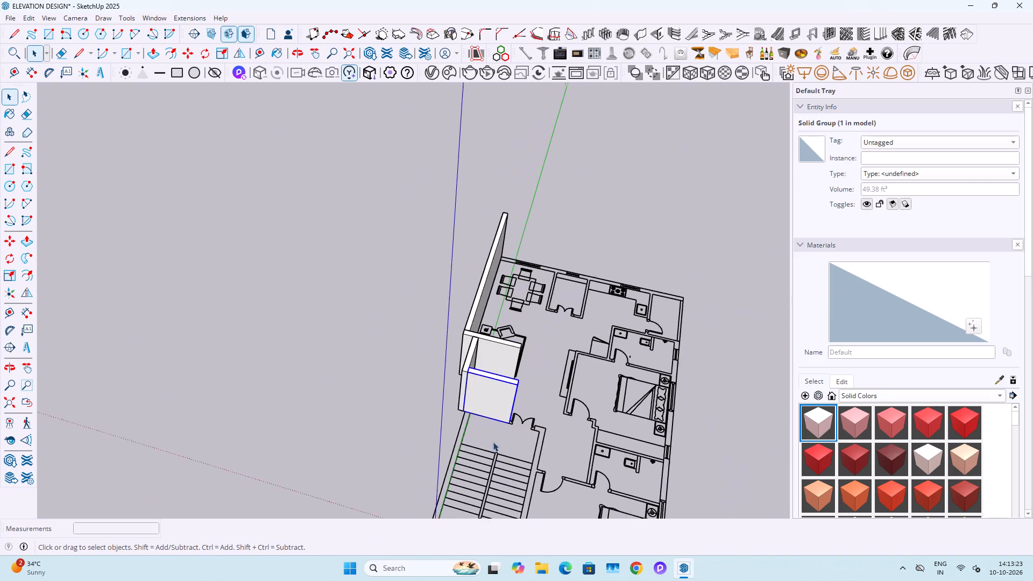
middle_click_drag(512, 480, 681, 437, "shift")
middle_click_drag(626, 436, 746, 415)
scroll(691, 433, "up", 1)
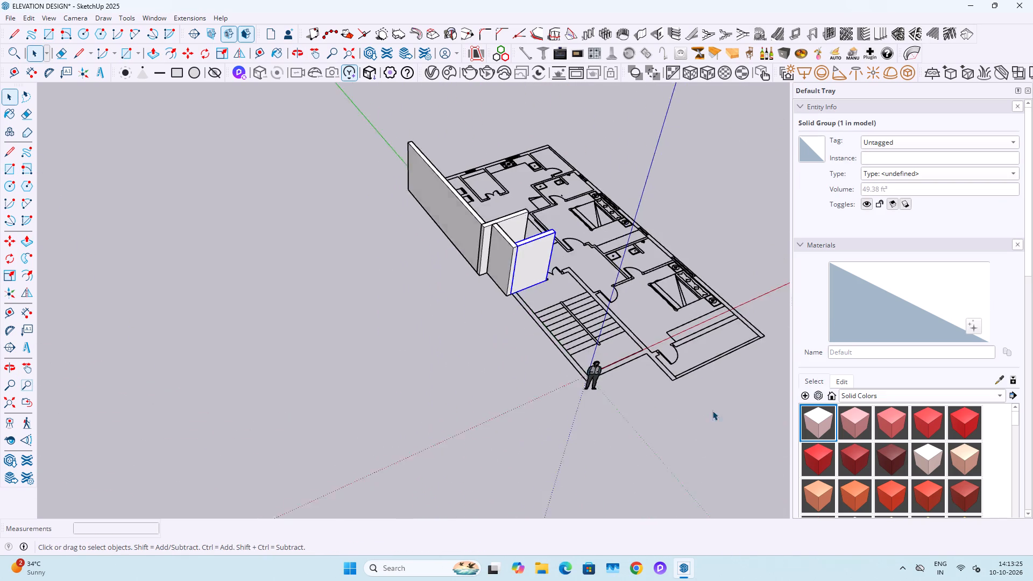
scroll(662, 406, "up", 9)
key("r")
scroll(430, 224, "up", 3)
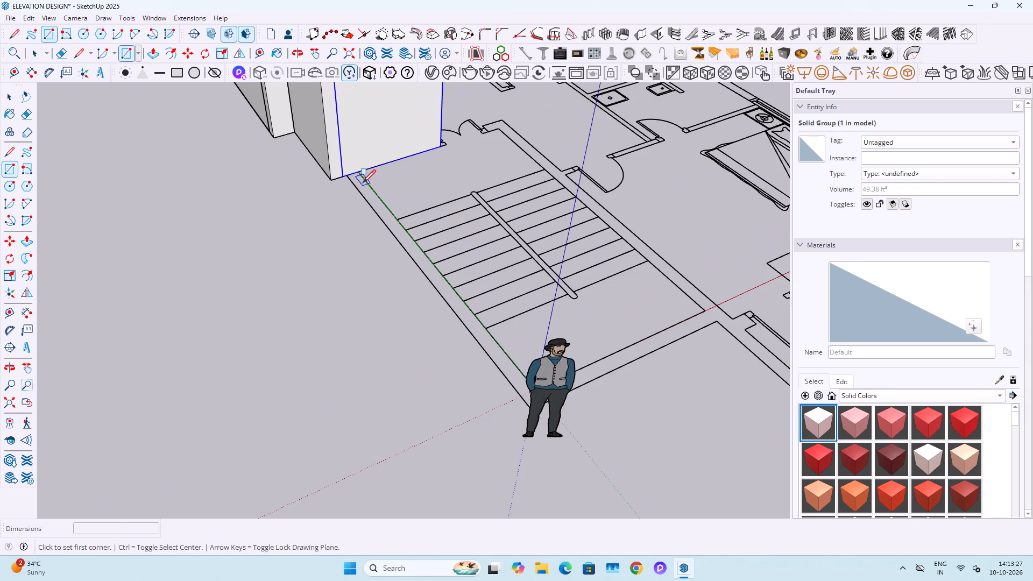
left_click(362, 176)
scroll(557, 419, "up", 17)
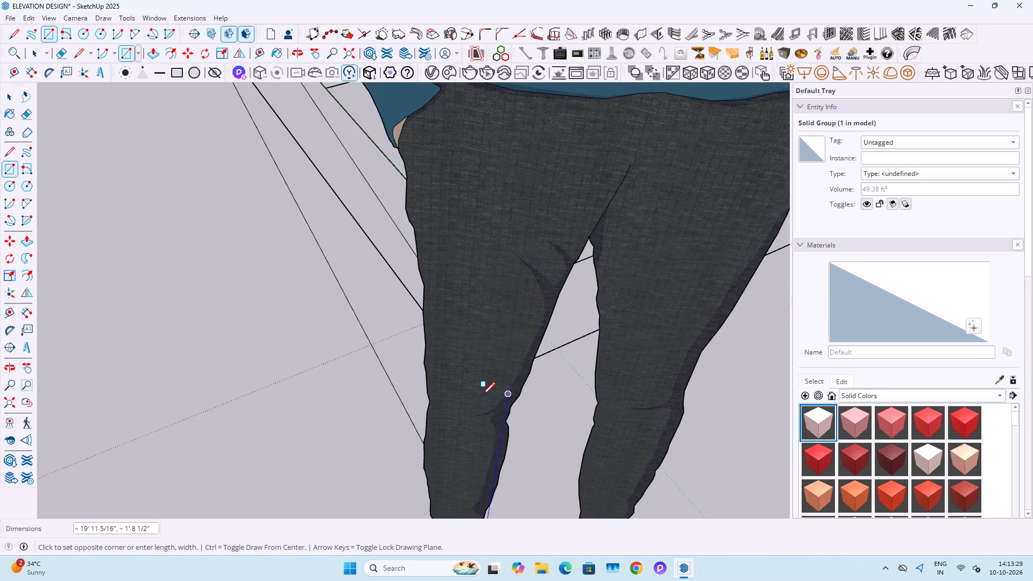
middle_click_drag(481, 396, 645, 402)
left_click(396, 372)
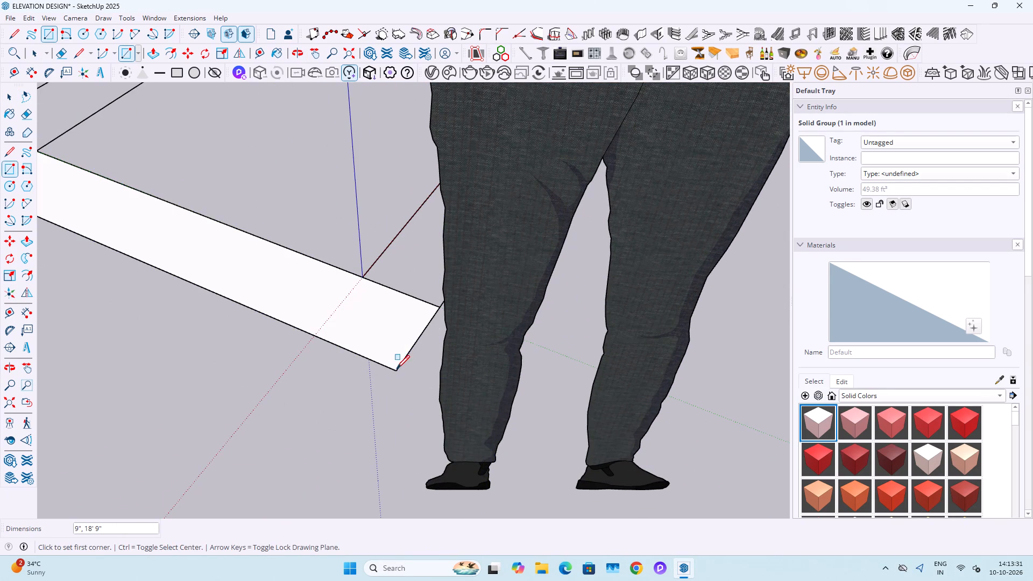
key("space")
Extrude the staircase's outer wall rectangle 10' high.
key("p")
left_click(395, 352)
type("10'")
key("Return")
key("space")
Make a group of the complete extruded outer wall of the staircase.
triple_click(386, 328)
left_click(386, 328)
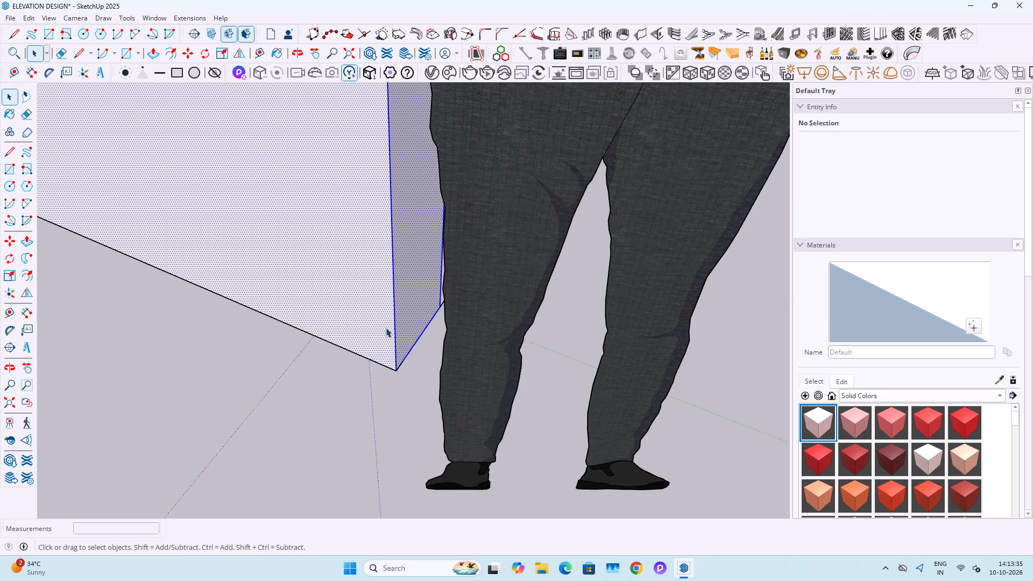
right_click(386, 328)
left_click(428, 430)
Draw a rectangle over the staircase's end wall strip near the origin, from the outer wall to the long inner wall.
scroll(428, 430, "down", 20)
scroll(428, 430, "down", 1)
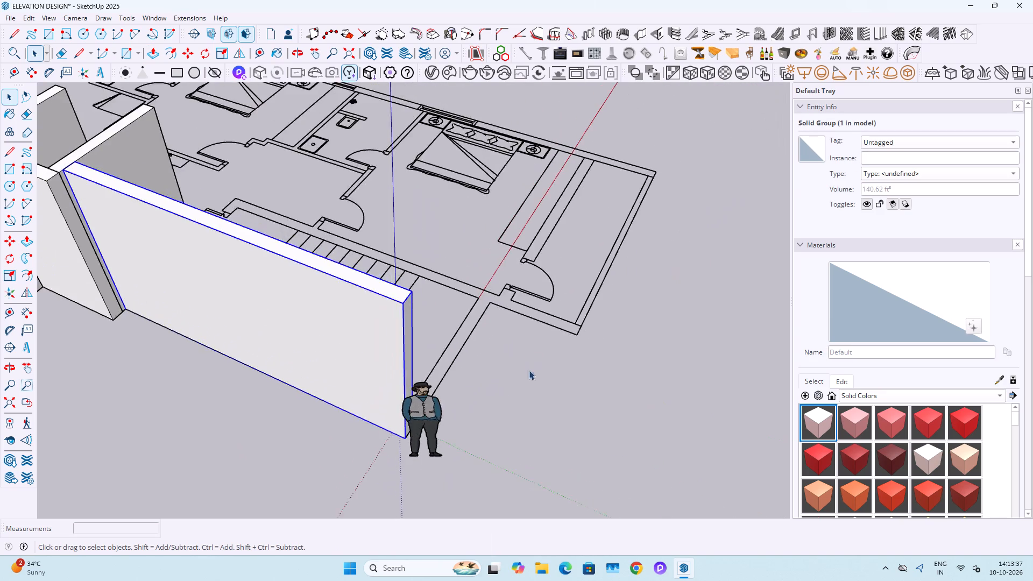
middle_click_drag(534, 364, 210, 372)
scroll(393, 375, "up", 3)
middle_click_drag(393, 375, 360, 387)
key("r")
scroll(273, 345, "up", 1)
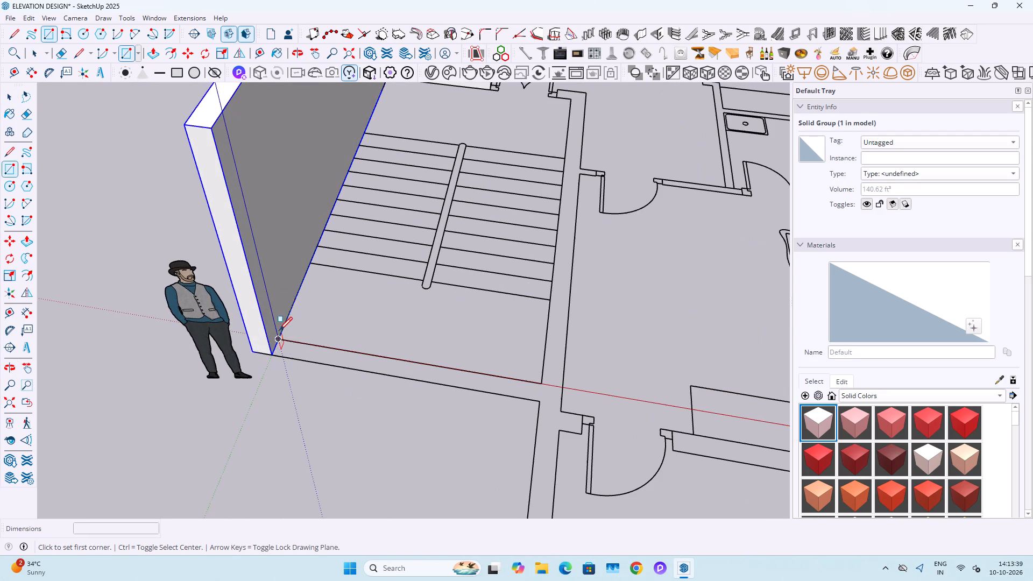
key("space")
left_click(270, 264)
key("r")
left_click(282, 335)
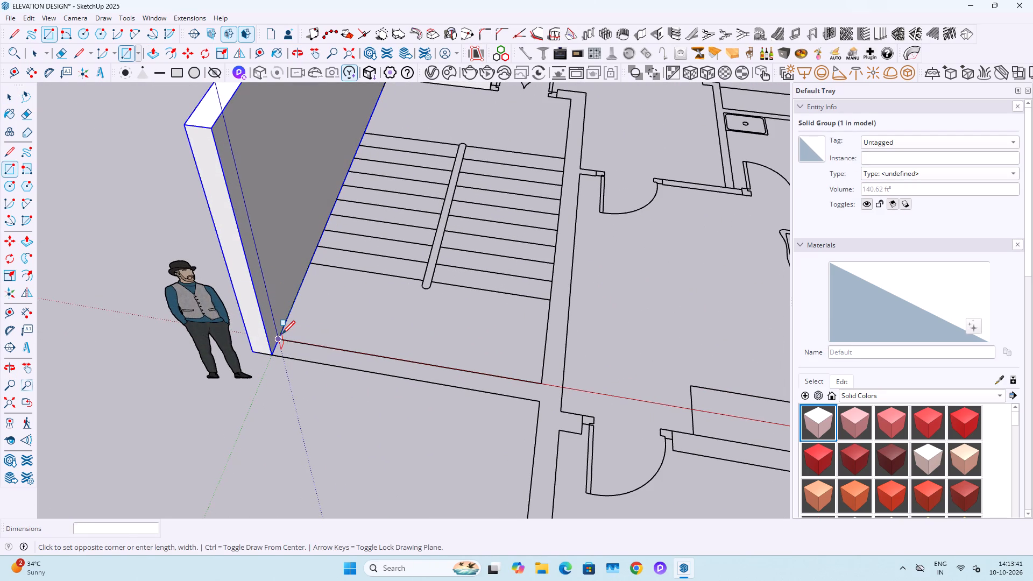
left_click(542, 401)
key("space")
Extrude the staircase's end wall rectangle 10' up to the top of the outer wall.
scroll(522, 395, "down", 4)
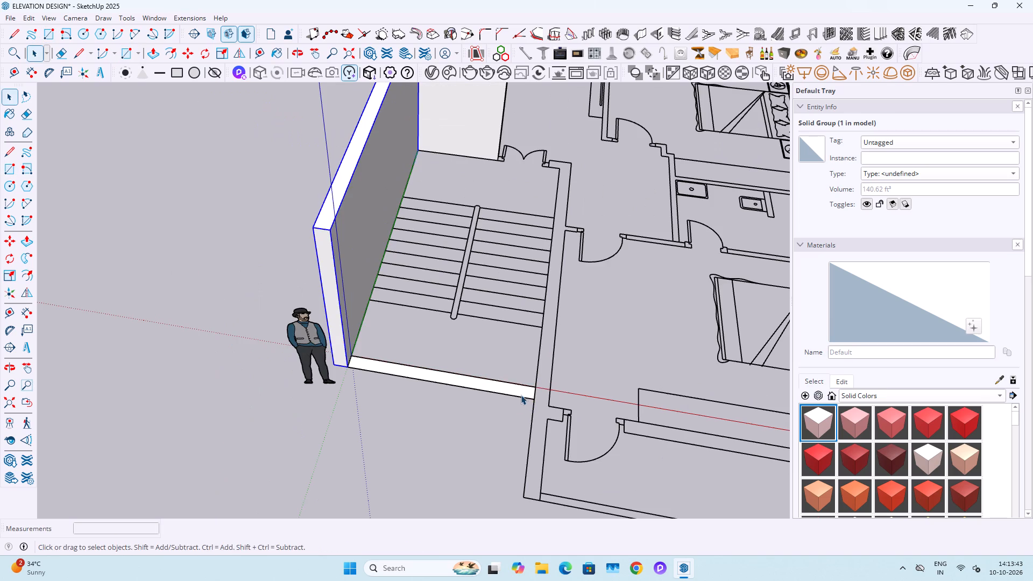
key("p")
left_click(521, 395)
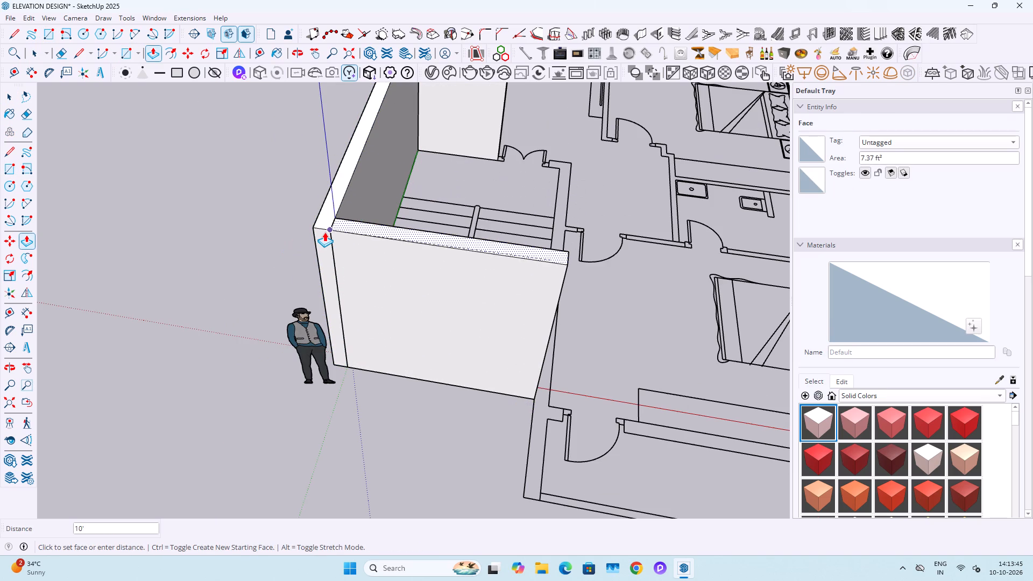
left_click(324, 232)
key("space")
Make a group of the complete extruded end wall of the staircase.
triple_click(386, 278)
left_click(386, 278)
right_click(386, 278)
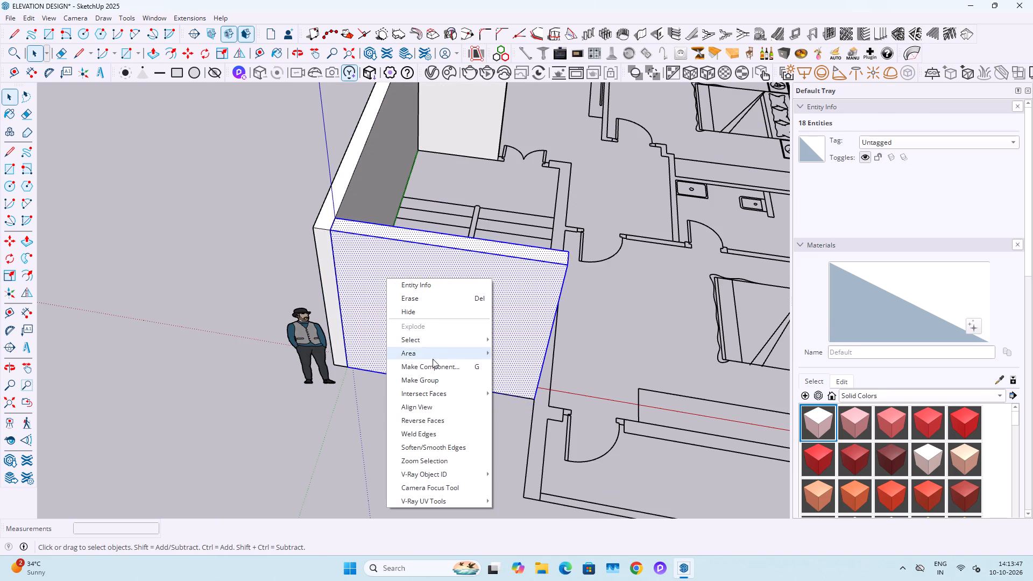
left_click(427, 382)
Open the wall group between the small room and the staircase and place guides at both jambs of the double door.
middle_click_drag(494, 229, 204, 256)
double_click(641, 242)
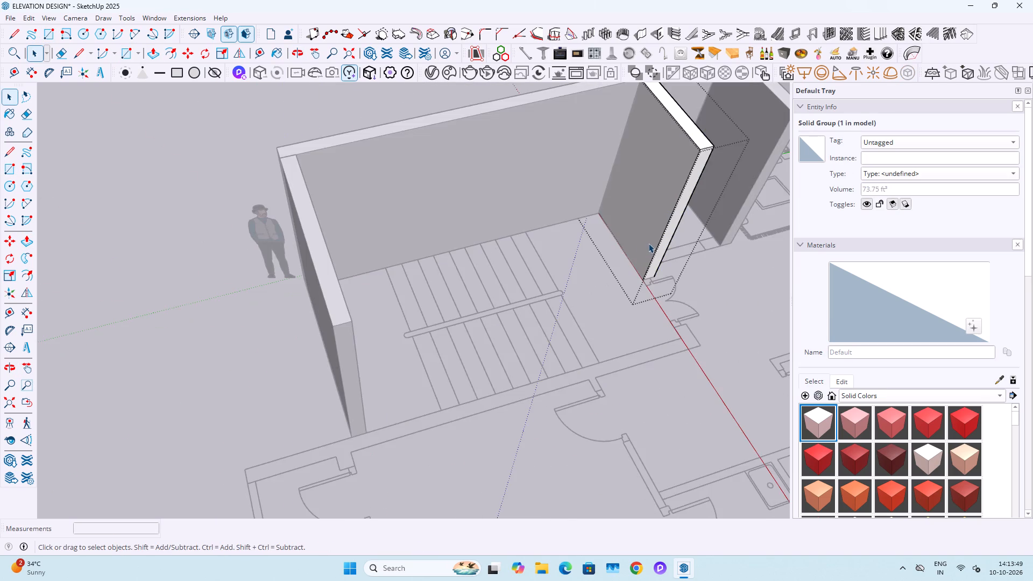
scroll(679, 334, "up", 12)
key("t")
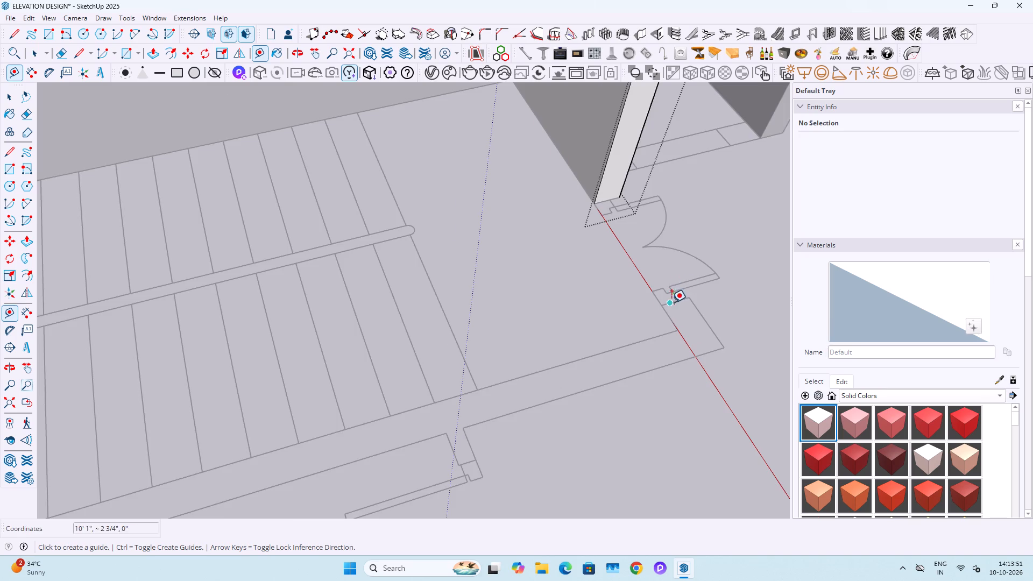
scroll(671, 302, "up", 7)
double_click(689, 295)
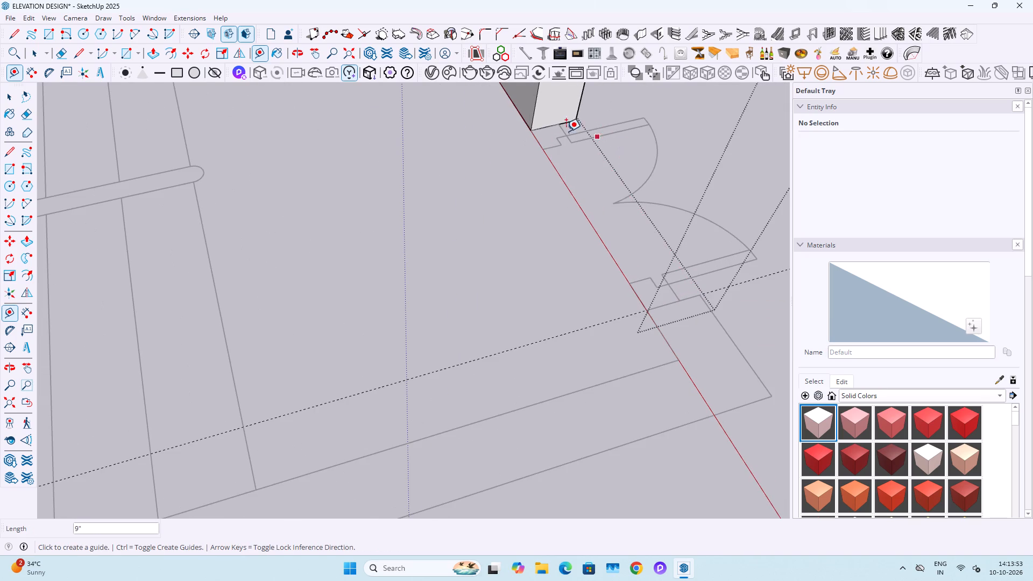
scroll(564, 129, "up", 3)
double_click(566, 119)
key("space")
Extend the open wall's end face past the double door to the far edge of the long inner wall strip.
left_click(563, 111)
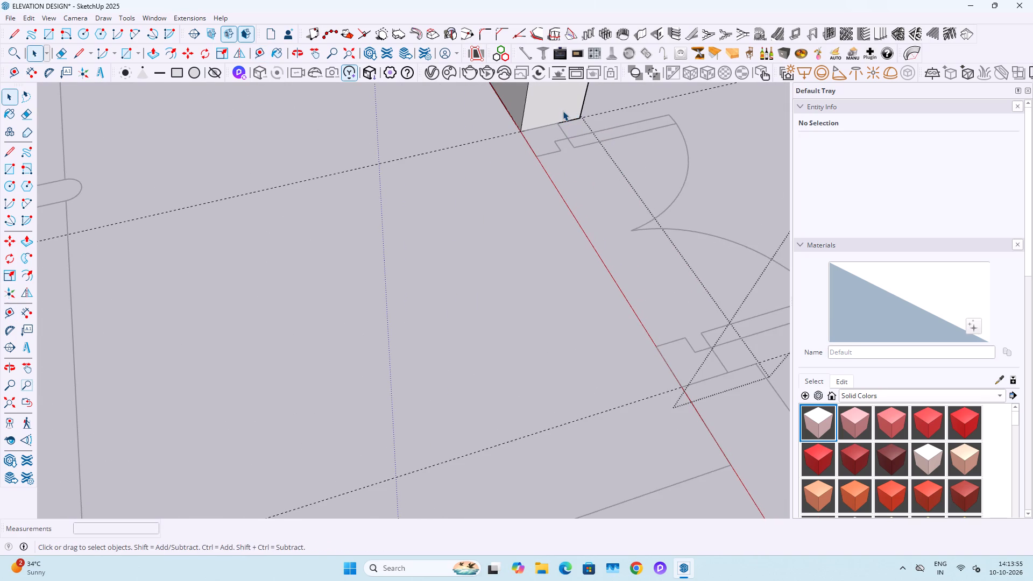
scroll(563, 111, "down", 4)
left_click(563, 111)
key("p")
left_click(564, 102)
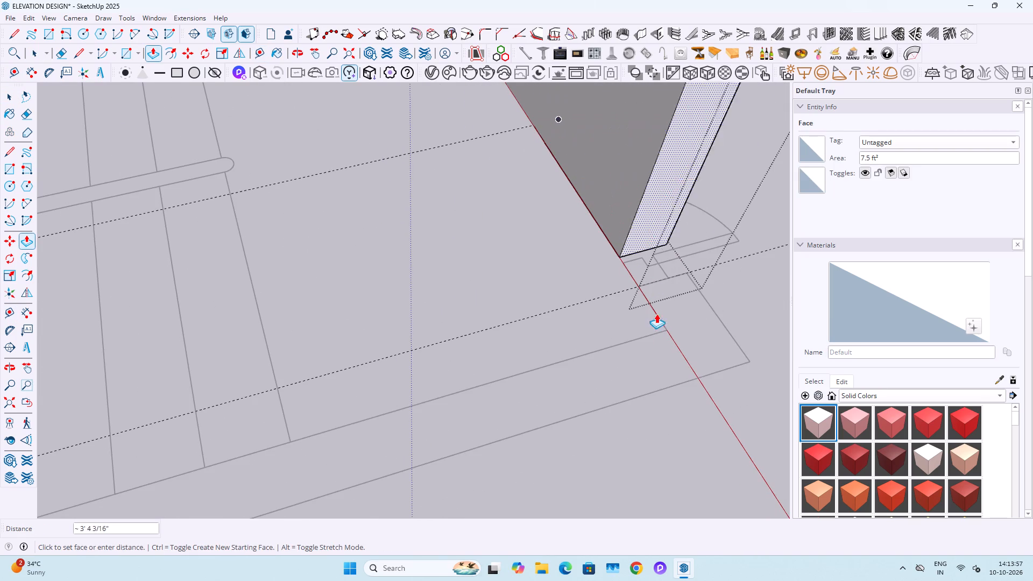
left_click(691, 380)
key("space")
Place two vertical guides on the extended wall's face at the double door's jambs, 3' 6" apart.
scroll(675, 365, "down", 8)
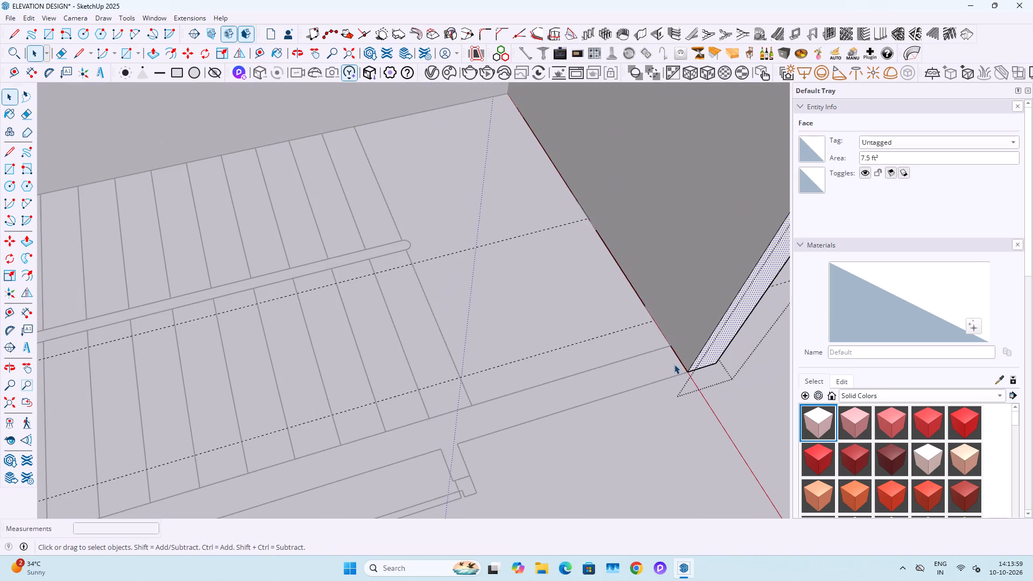
key("t")
left_click(716, 324)
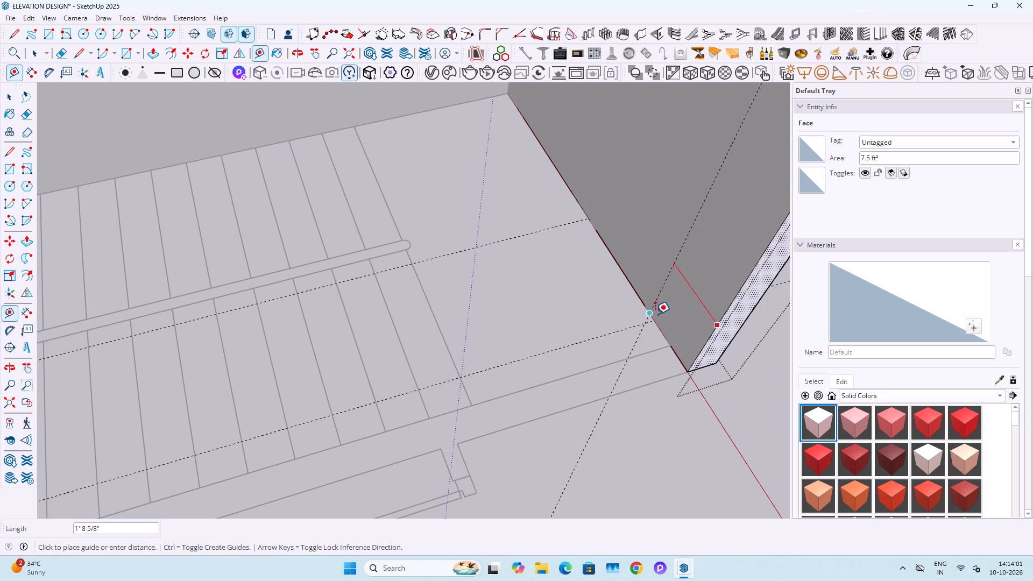
scroll(652, 321, "up", 4)
left_click(652, 321)
left_click(667, 298)
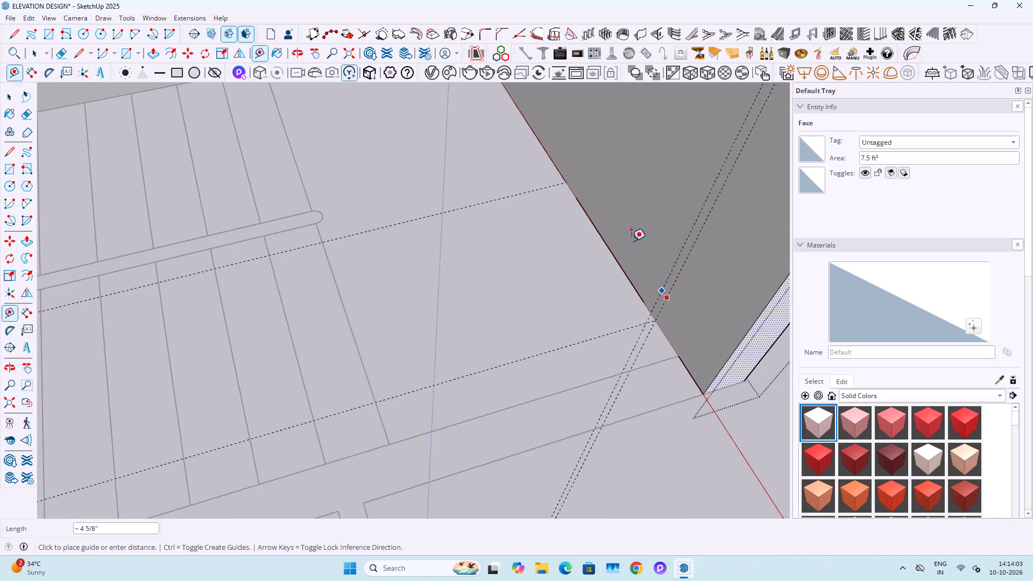
left_click(563, 181)
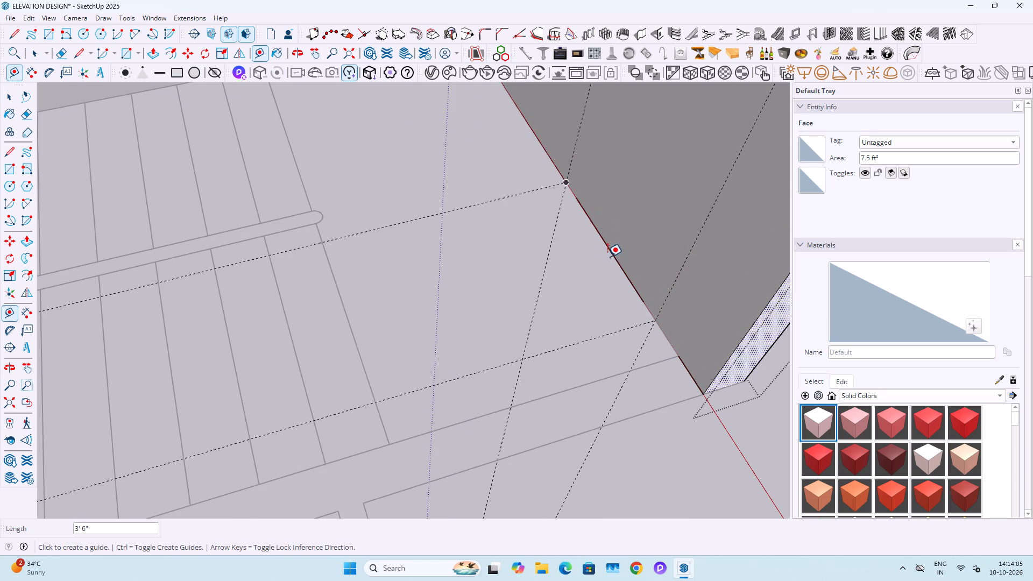
Place a horizontal guide on the wall face 7' above its bottom edge for the door head.
left_click(640, 292)
scroll(694, 230, "down", 3)
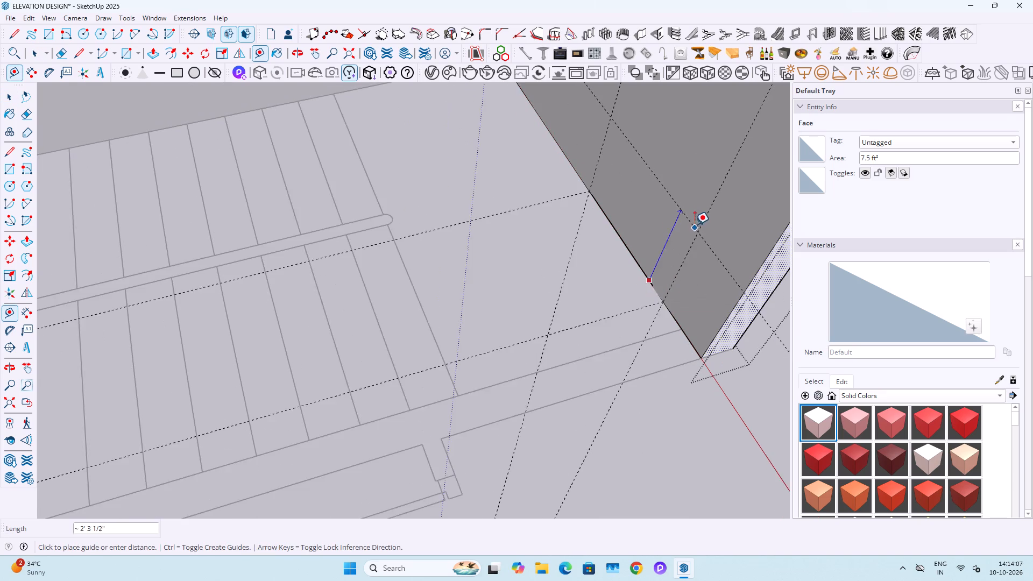
scroll(695, 224, "down", 2)
type("7'")
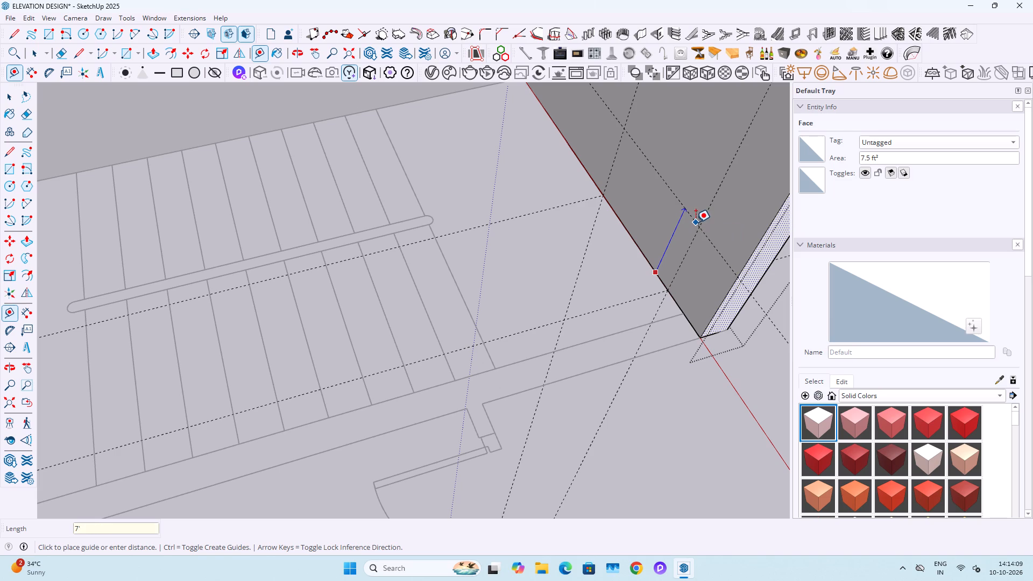
key("Return")
scroll(696, 222, "down", 7)
key("space")
Draw a 3' 6" by 7' door rectangle between the guides on the wall face.
middle_click_drag(675, 167, 635, 243, "shift")
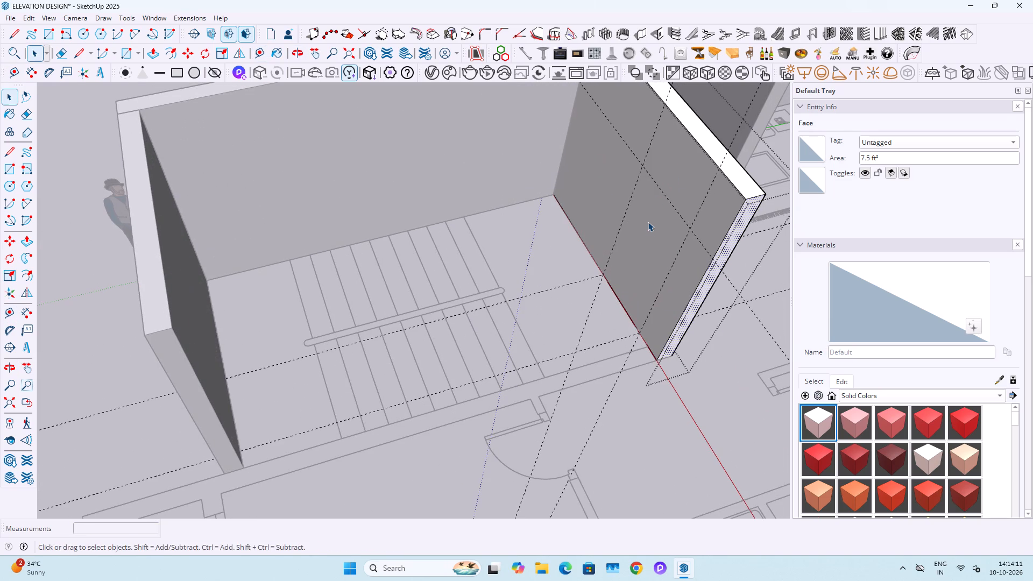
left_click(648, 222)
key("r")
left_click(641, 169)
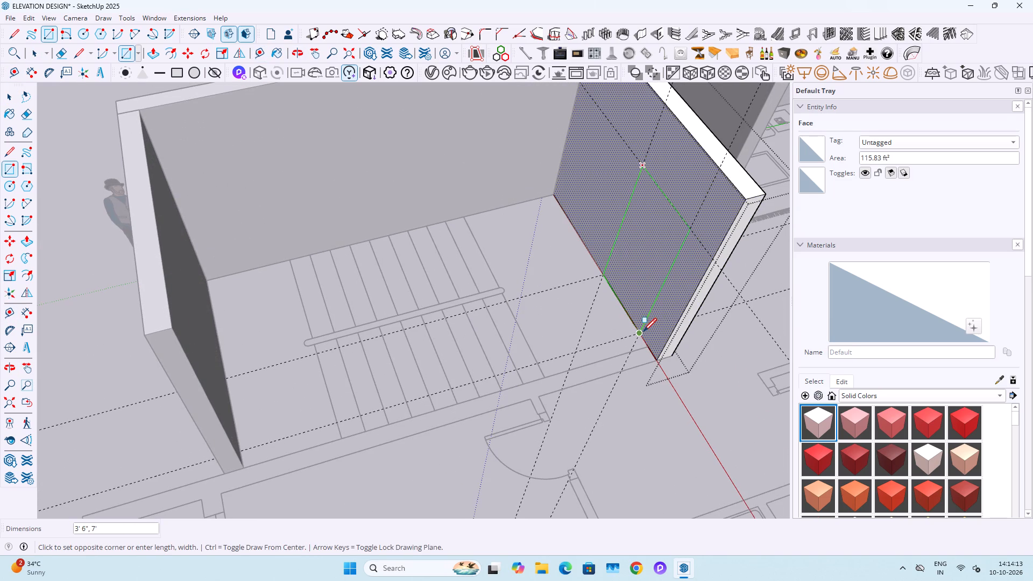
left_click(642, 335)
key("space")
Push the door rectangle through the wall thickness to cut the double door opening, and exit the wall group.
left_click(628, 281)
key("p")
left_click(628, 281)
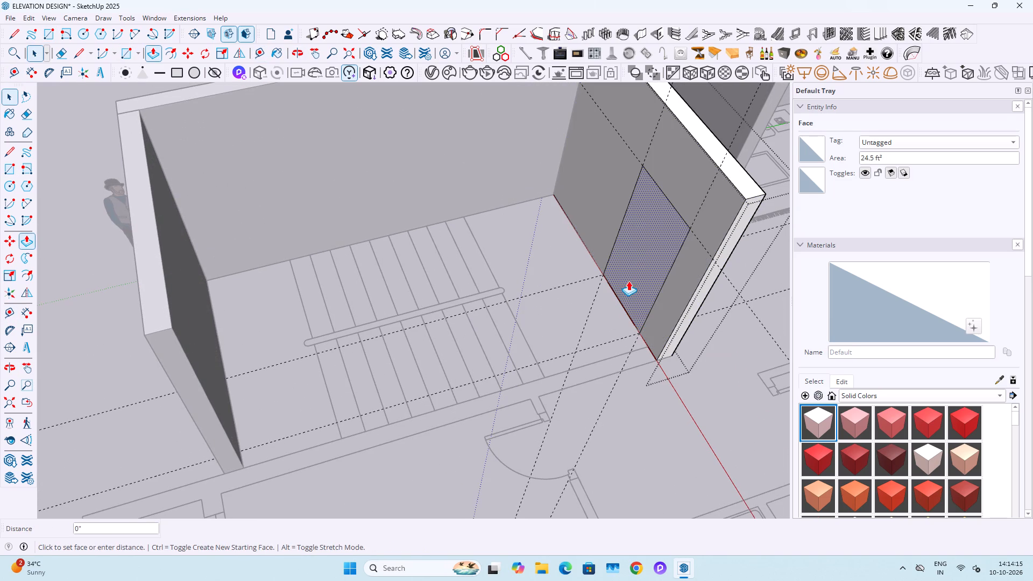
left_click(662, 240)
key("space")
scroll(662, 240, "down", 5)
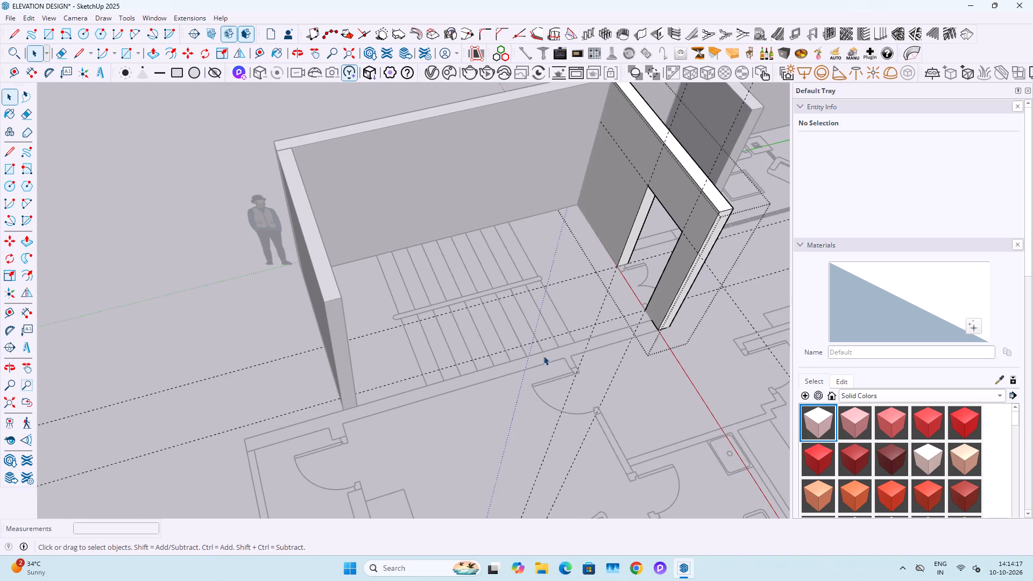
key("Escape")
key("Escape")
Draw a 9" by about 24' 2" rectangle over the long inner wall strip between the staircase and the rooms.
scroll(643, 321, "up", 4)
key("r")
left_click(657, 323)
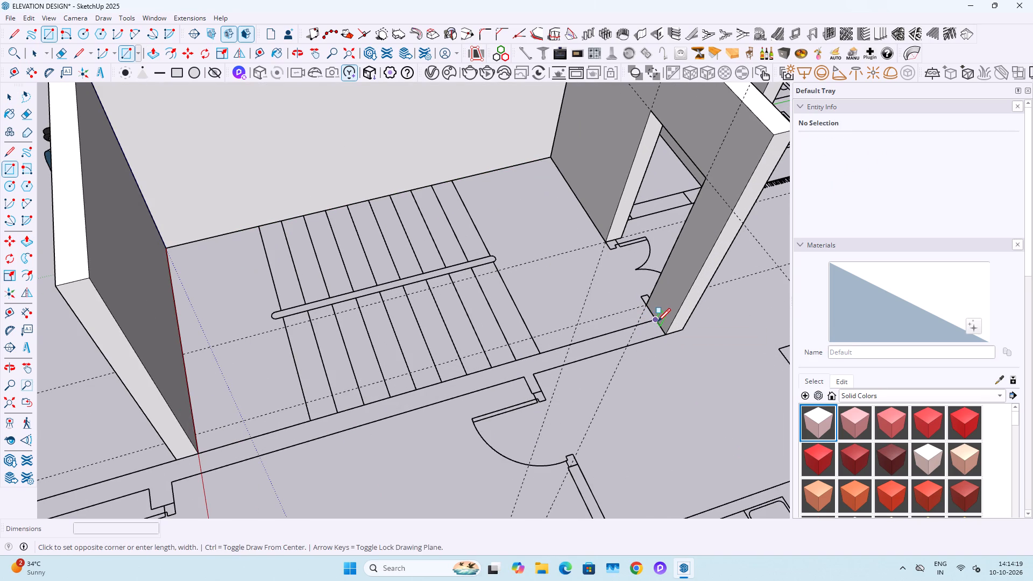
scroll(621, 386, "down", 5)
middle_click_drag(464, 420, 554, 362, "shift")
scroll(386, 414, "up", 2)
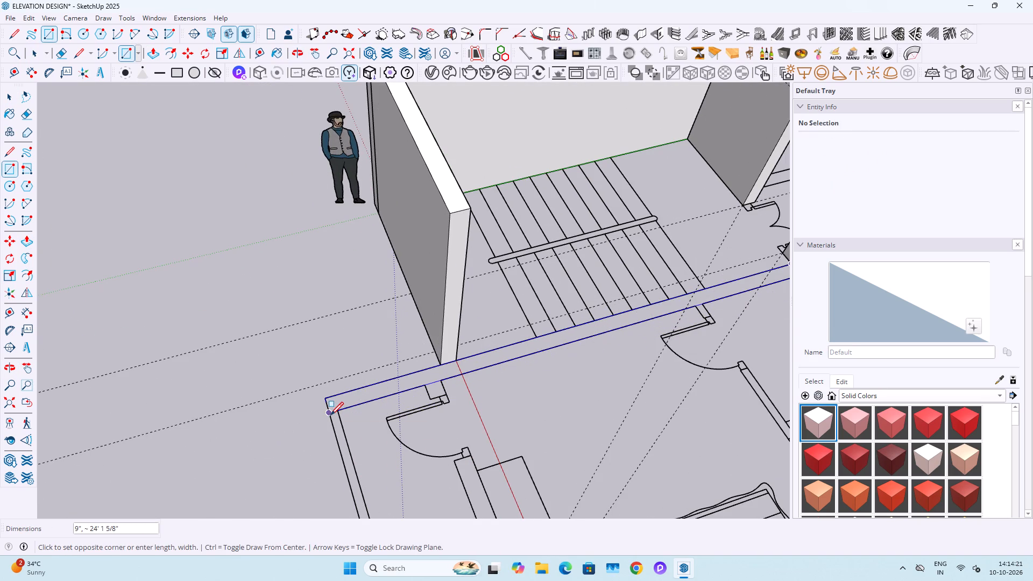
left_click(330, 416)
key("space")
Extrude the long inner wall rectangle 10' up to the top of the staircase's end wall.
key("p")
left_click(411, 388)
scroll(431, 358, "down", 4)
middle_click_drag(432, 354, 593, 328)
middle_click_drag(456, 211, 566, 217)
left_click(410, 192)
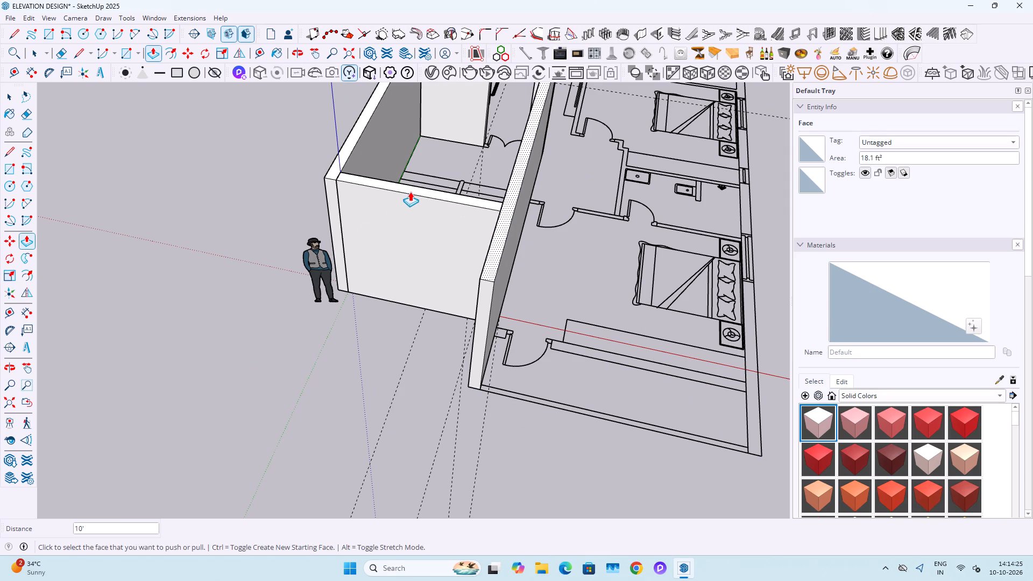
key("space")
Make a group of the complete extruded long inner wall beside the staircase.
triple_click(482, 308)
left_click(482, 308)
right_click(482, 308)
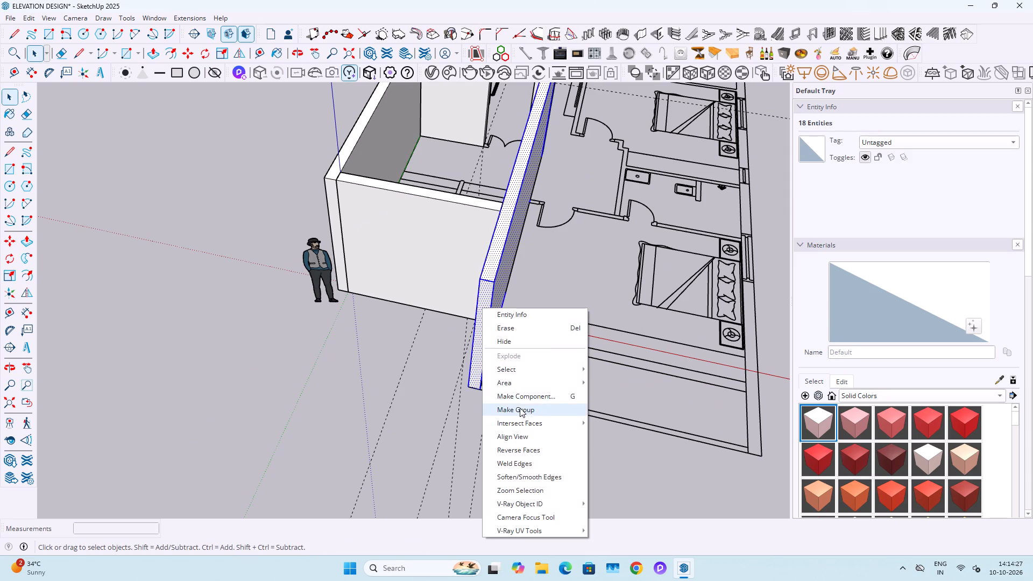
left_click(520, 410)
Draw a 9" by about 15' 11" rectangle over the front bedroom's wall strip, from the long inner wall to the outer wall.
scroll(390, 389, "down", 5)
middle_click_drag(534, 417, 391, 432)
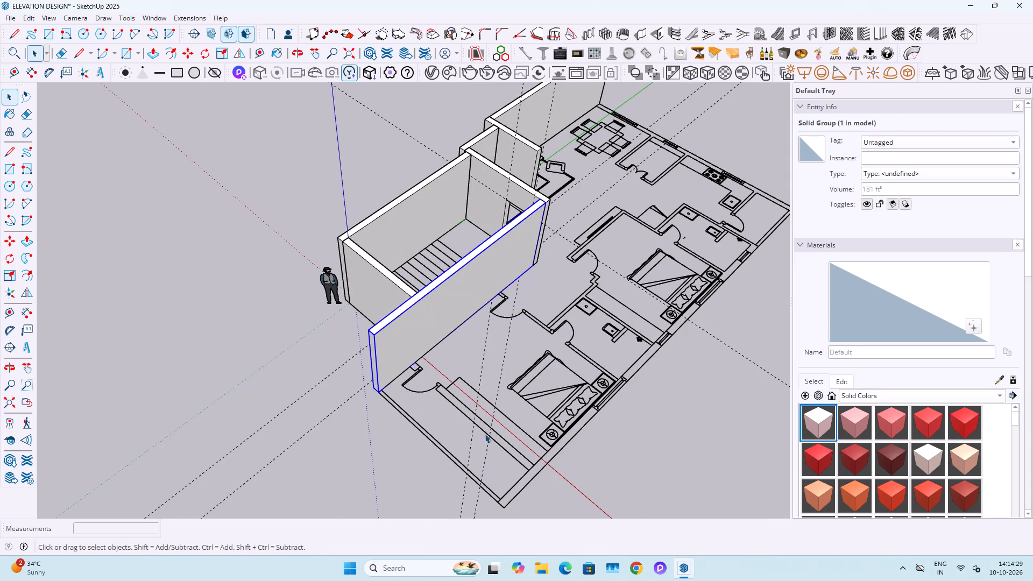
key("r")
scroll(435, 381, "up", 6)
left_click(406, 357)
scroll(451, 447, "down", 2)
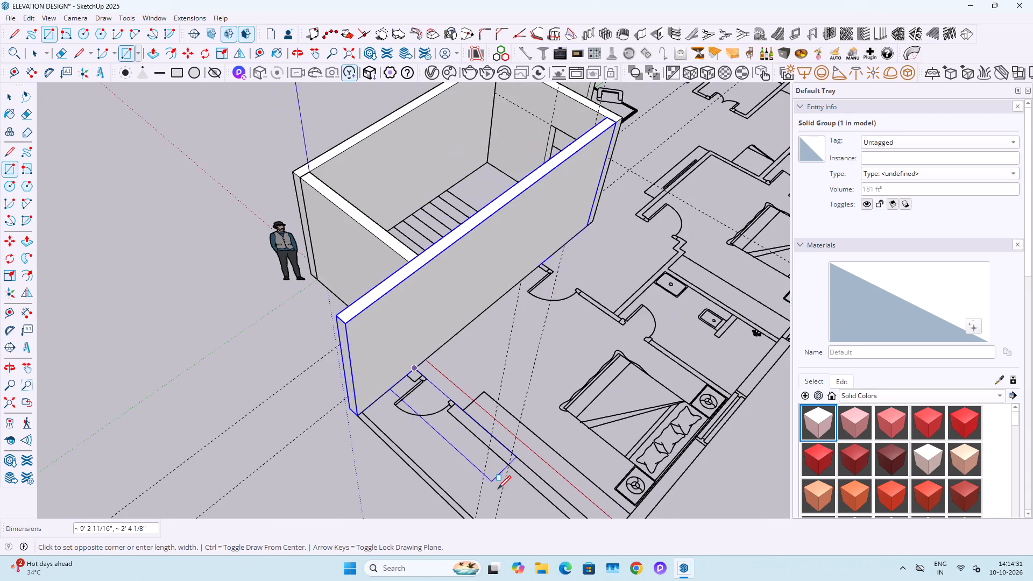
middle_click_drag(498, 490, 428, 374)
scroll(519, 399, "up", 3)
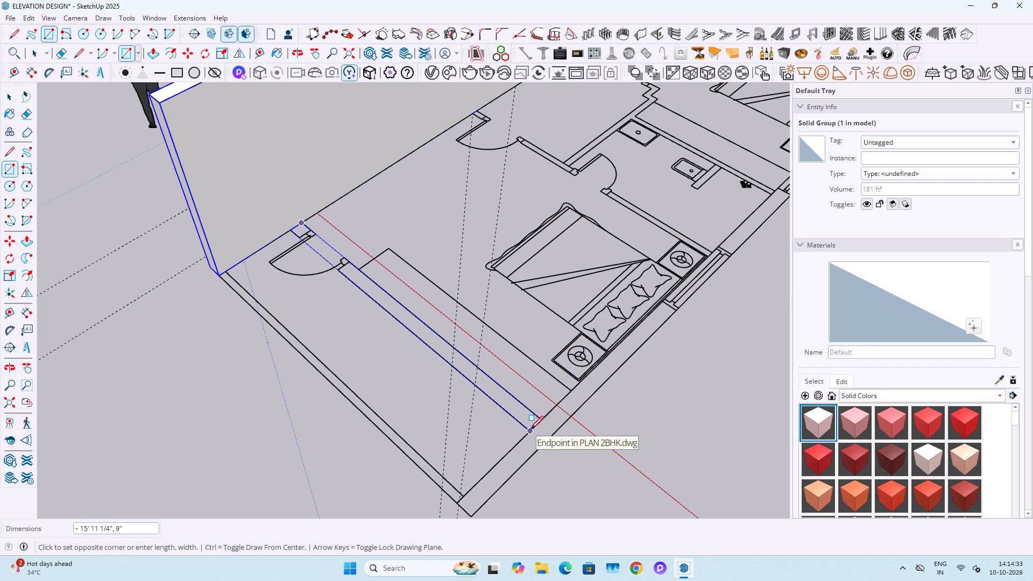
left_click(530, 430)
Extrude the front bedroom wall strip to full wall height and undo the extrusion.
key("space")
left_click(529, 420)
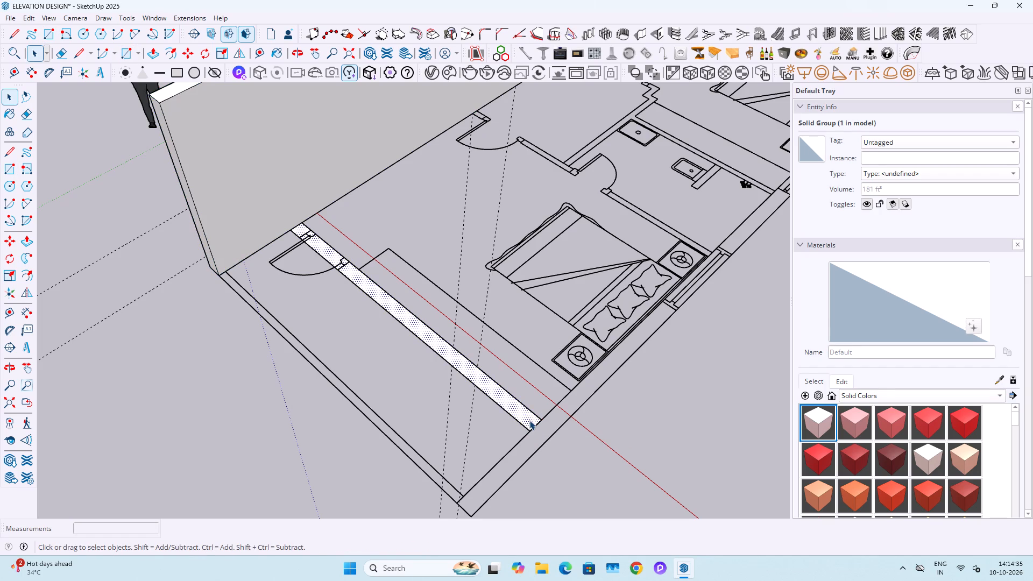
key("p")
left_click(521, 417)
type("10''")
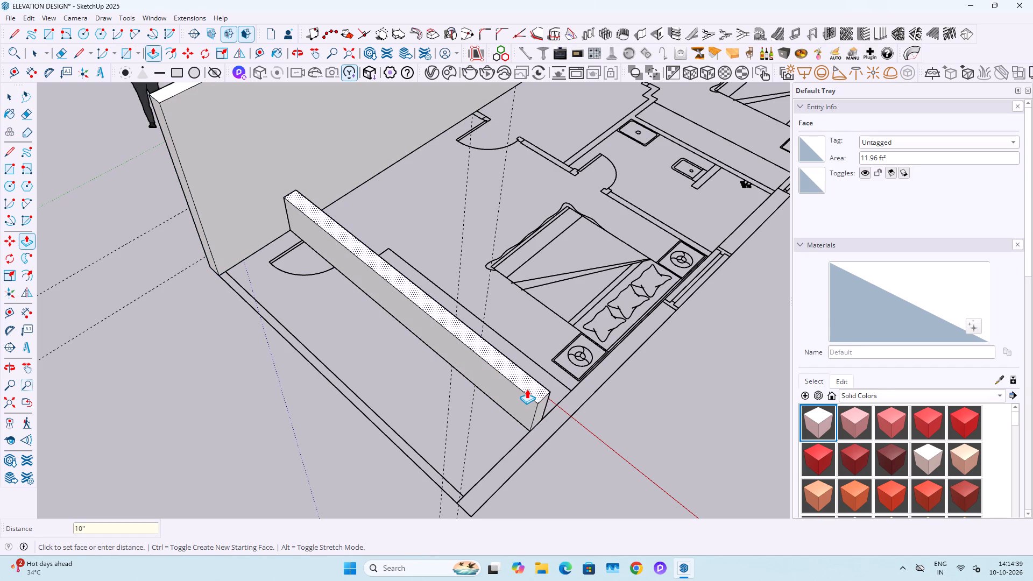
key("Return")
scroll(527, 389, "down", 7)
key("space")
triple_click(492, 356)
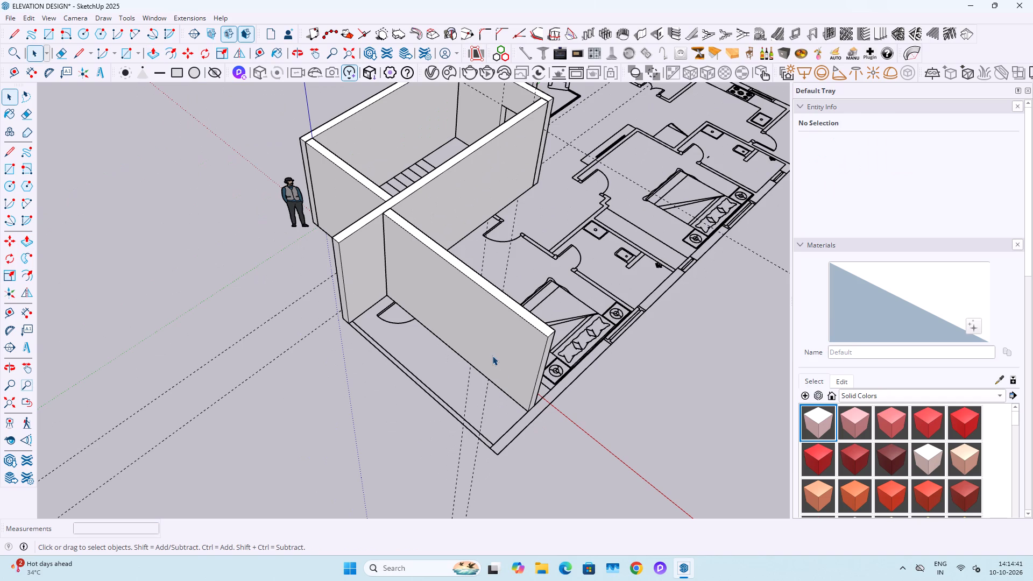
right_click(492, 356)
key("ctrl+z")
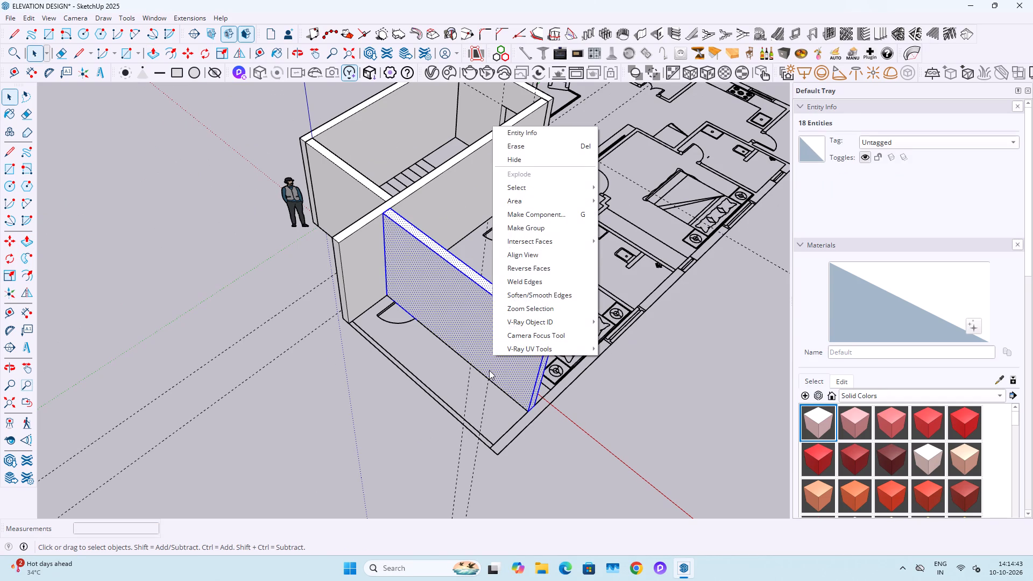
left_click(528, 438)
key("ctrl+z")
Place guide lines along both jambs of the door in the front bedroom wall strip.
scroll(433, 355, "up", 10)
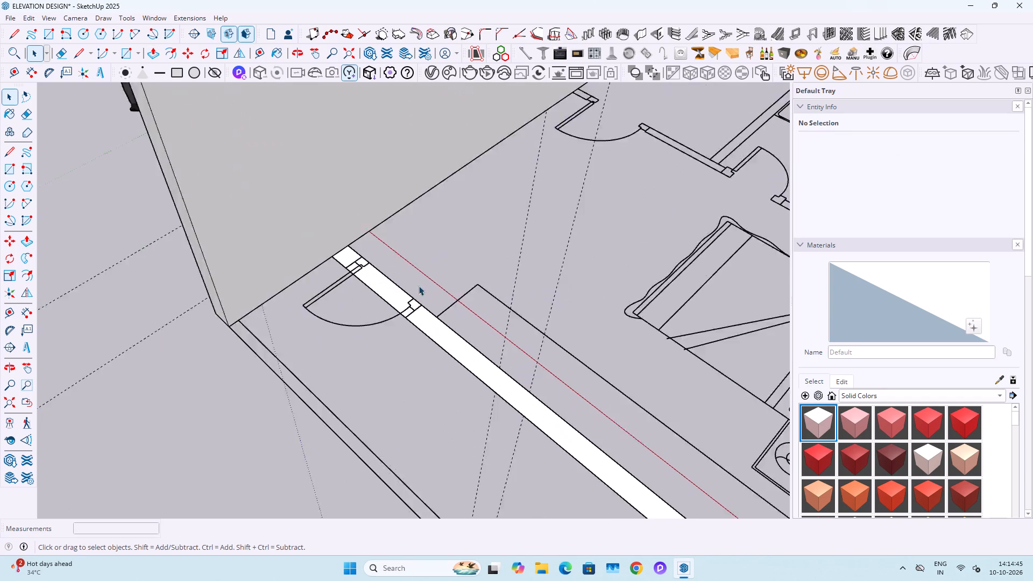
scroll(419, 286, "up", 12)
key("t")
double_click(445, 308)
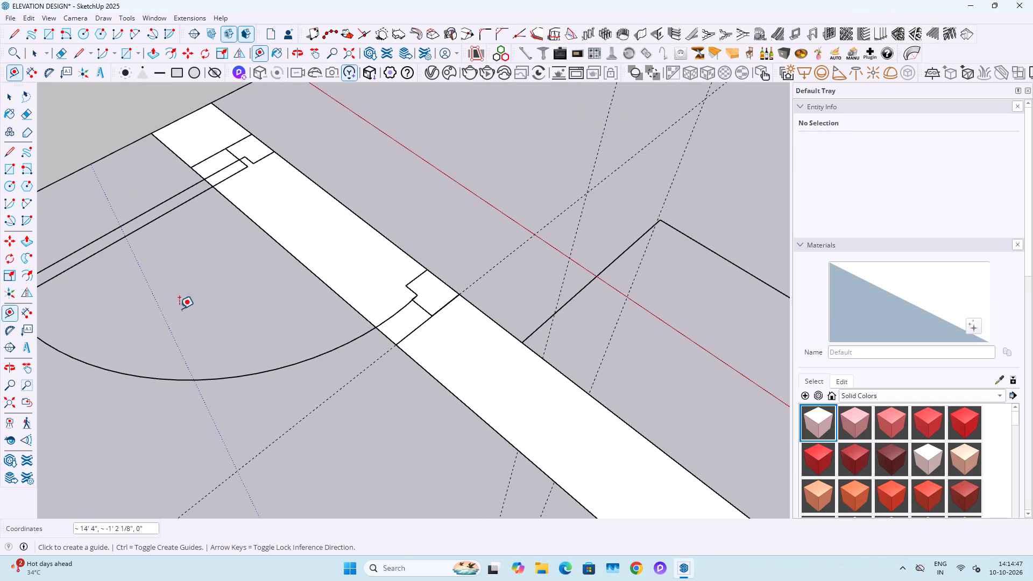
double_click(240, 141)
scroll(274, 202, "down", 4)
Extrude the front bedroom wall strip upward 10'.
key("space")
left_click(285, 220)
scroll(285, 220, "down", 4)
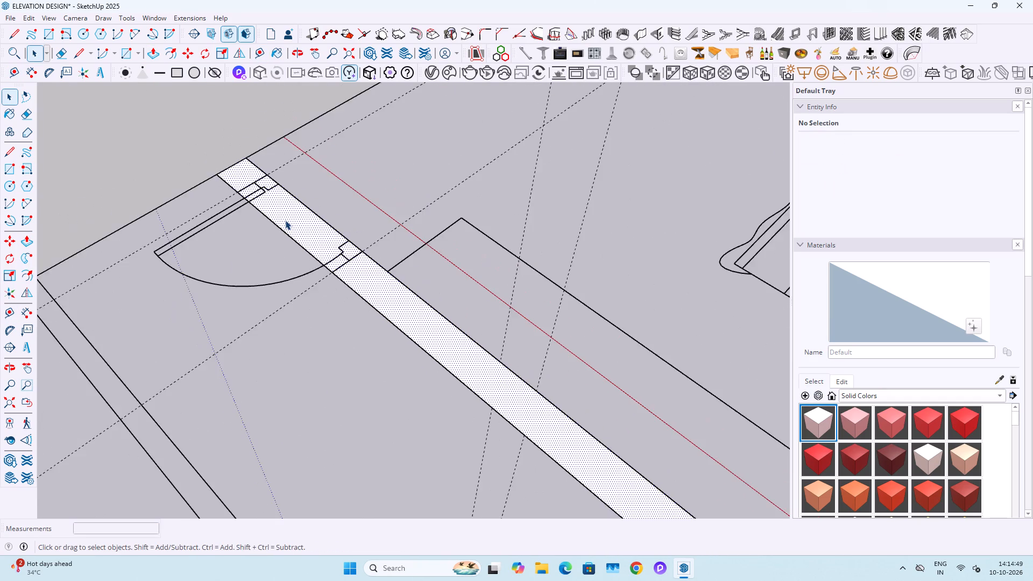
scroll(285, 220, "down", 6)
key("p")
left_click(285, 220)
key("1")
type("0'")
key("Return")
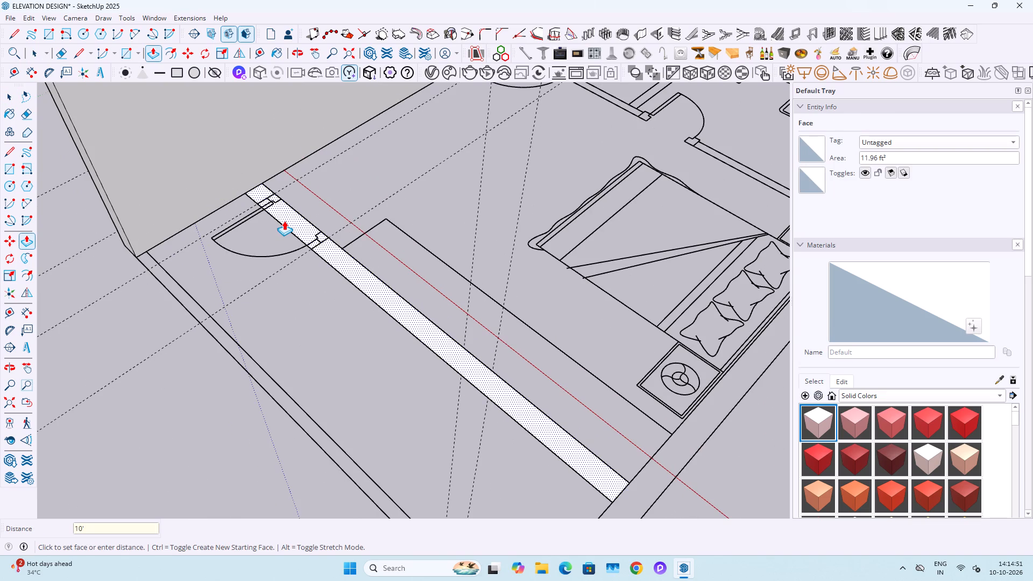
left_click(295, 224)
type("10'")
key("Return")
key("space")
Lay out the door on the new wall with guides 9" from the corner, 3' further along, and 7' above the base.
middle_click_drag(262, 210, 392, 204)
scroll(224, 240, "up", 3)
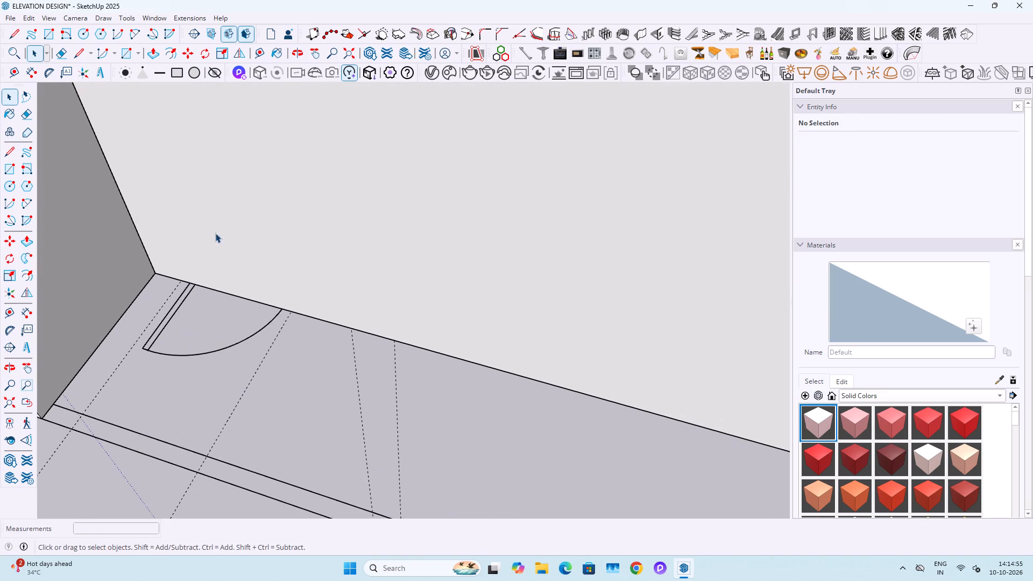
key("t")
left_click(138, 225)
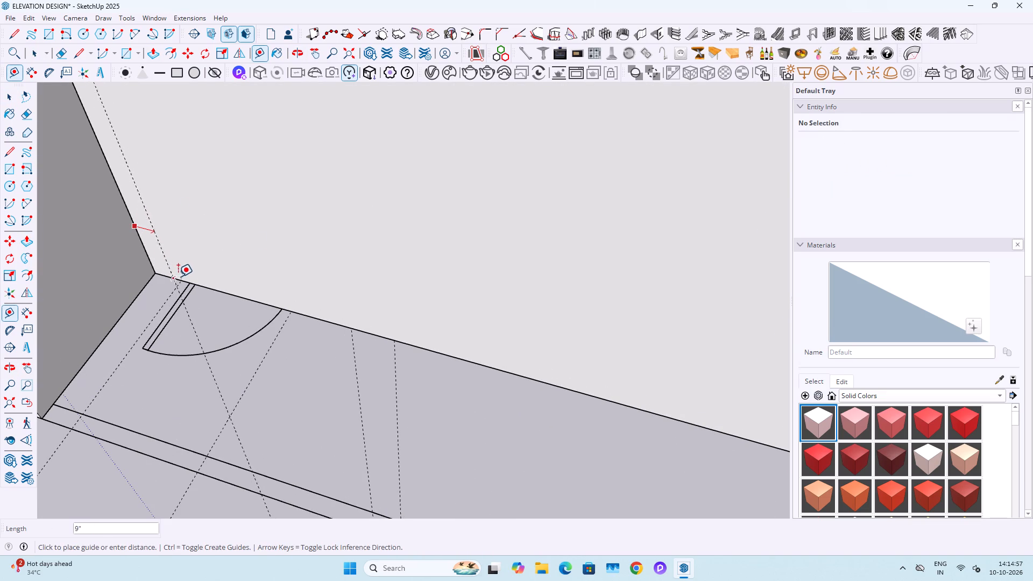
scroll(180, 281, "up", 8)
left_click(184, 282)
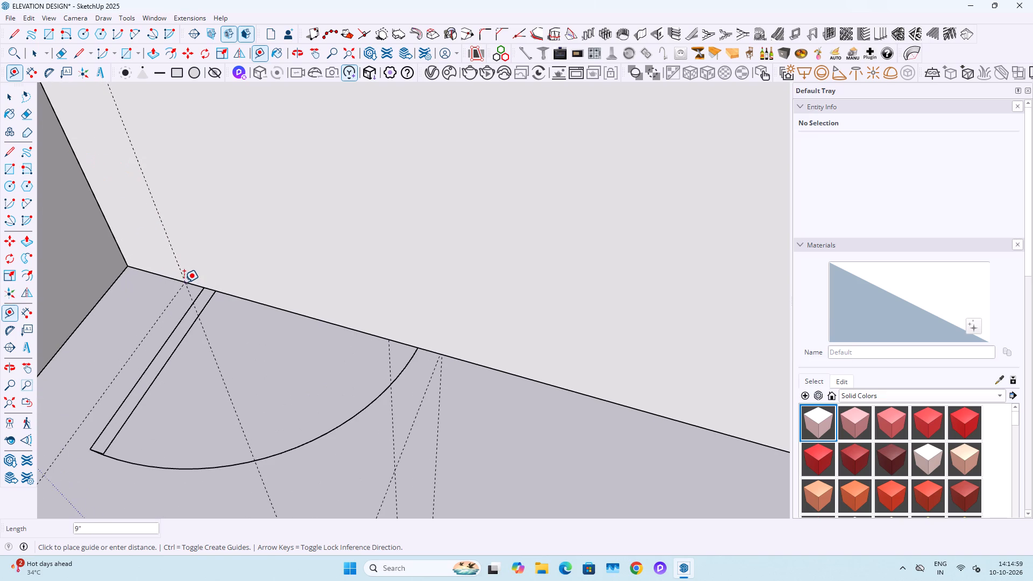
left_click(173, 255)
left_click(442, 355)
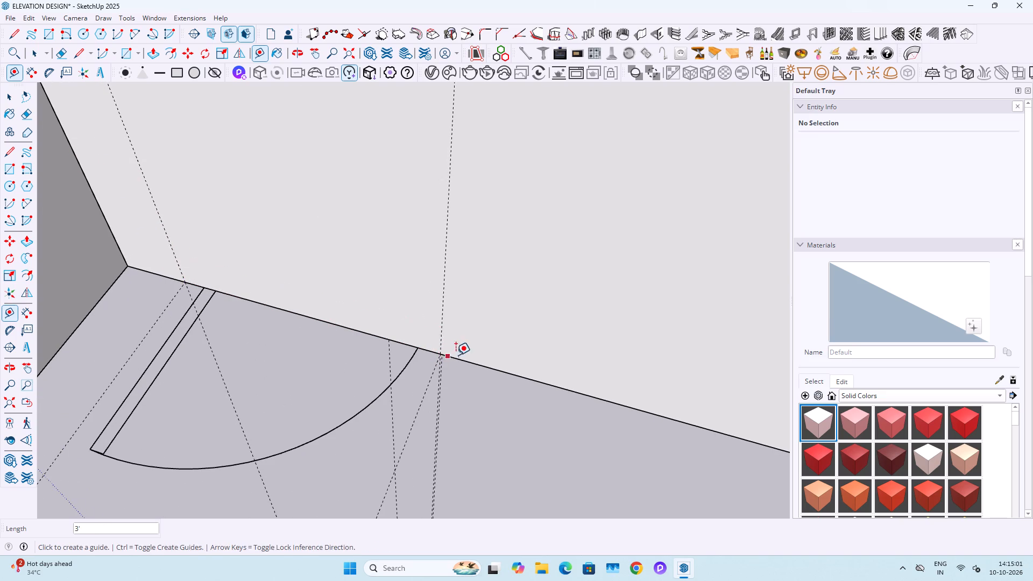
left_click(456, 356)
key("7")
key("apostrophe")
key("Return")
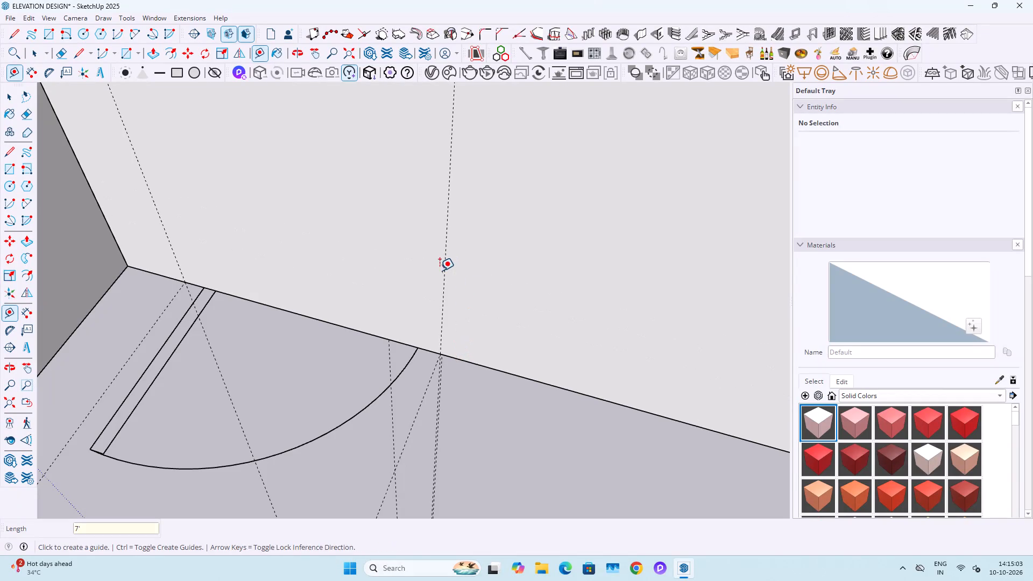
Draw the 3' by 7' door rectangle between the guides on the front bedroom wall.
scroll(438, 277, "down", 17)
key("space")
key("r")
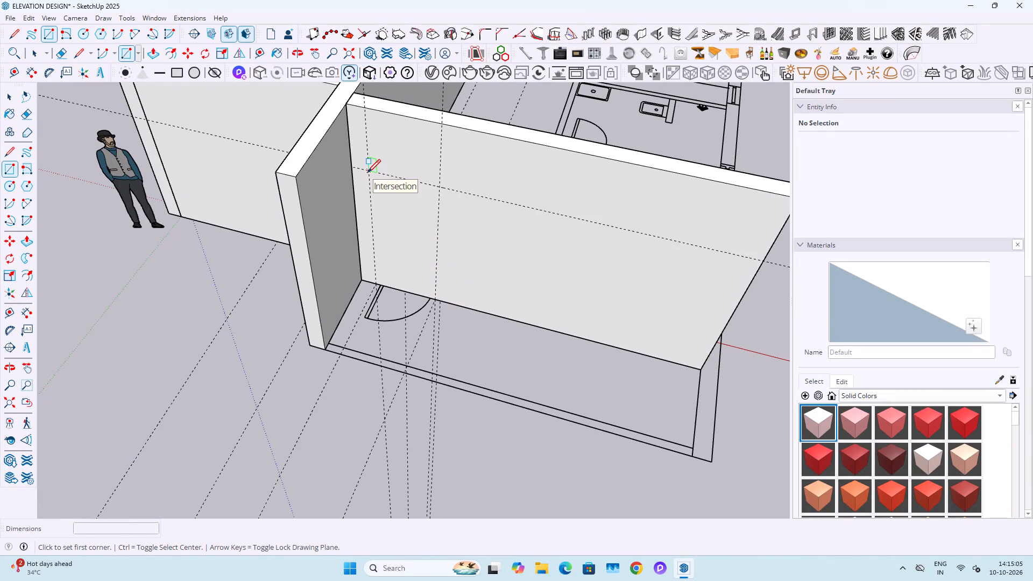
left_click(367, 174)
scroll(440, 286, "up", 7)
left_click(429, 309)
Push the door rectangle through the front bedroom wall's thickness to cut the opening.
key("space")
left_click(377, 264)
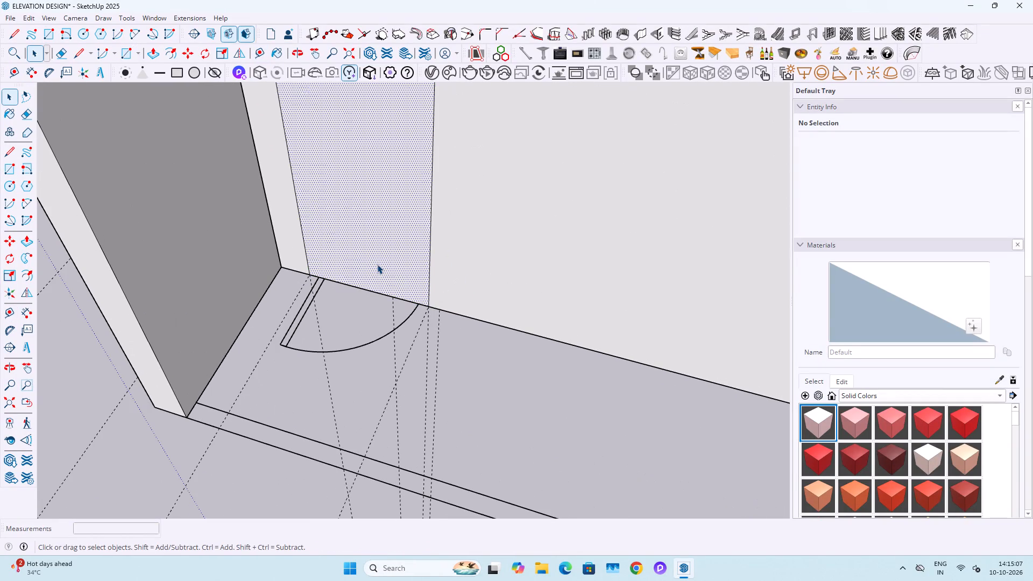
key("p")
left_click(377, 264)
left_click(402, 215)
key("space")
Make a group of the complete front bedroom wall with its door opening.
scroll(363, 314, "down", 4)
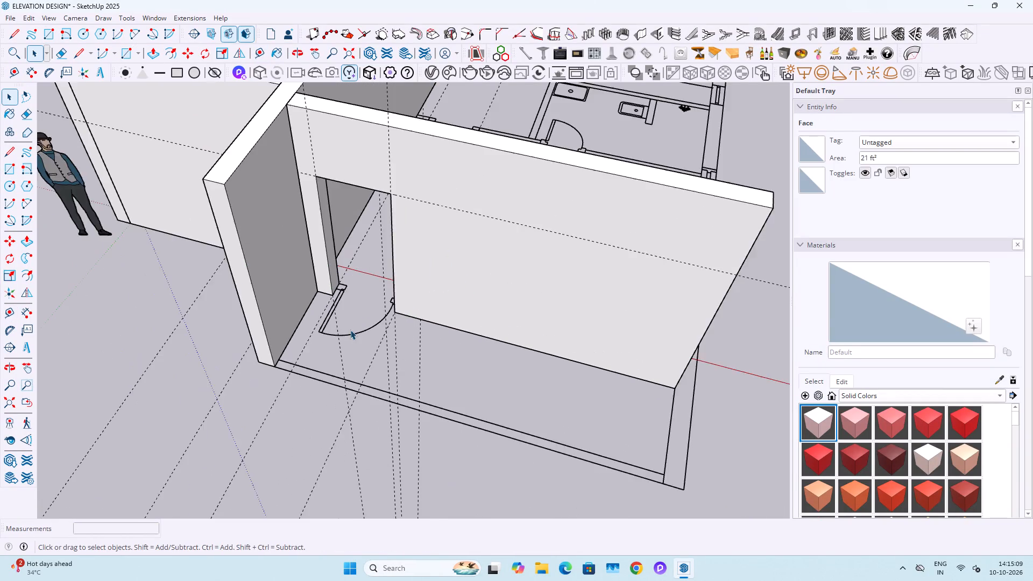
scroll(350, 330, "down", 9)
triple_click(500, 282)
left_click(500, 282)
right_click(500, 282)
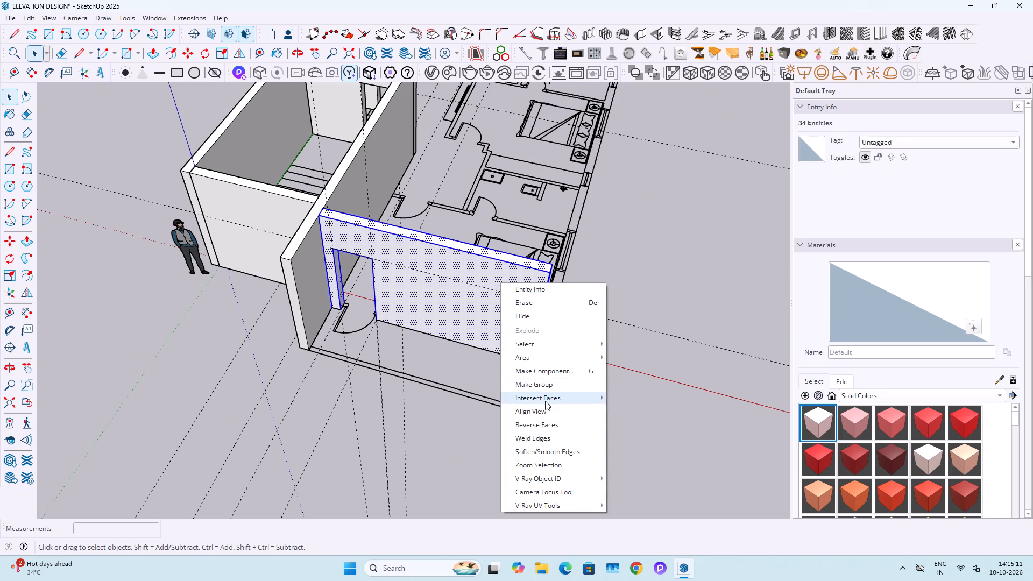
left_click(540, 382)
Draw a 9" by about 45' 7" rectangle over the outer wall strip, from the front corner past both bedrooms to the far bathroom's end.
middle_click_drag(544, 359, 357, 363)
scroll(432, 431, "up", 11)
key("r")
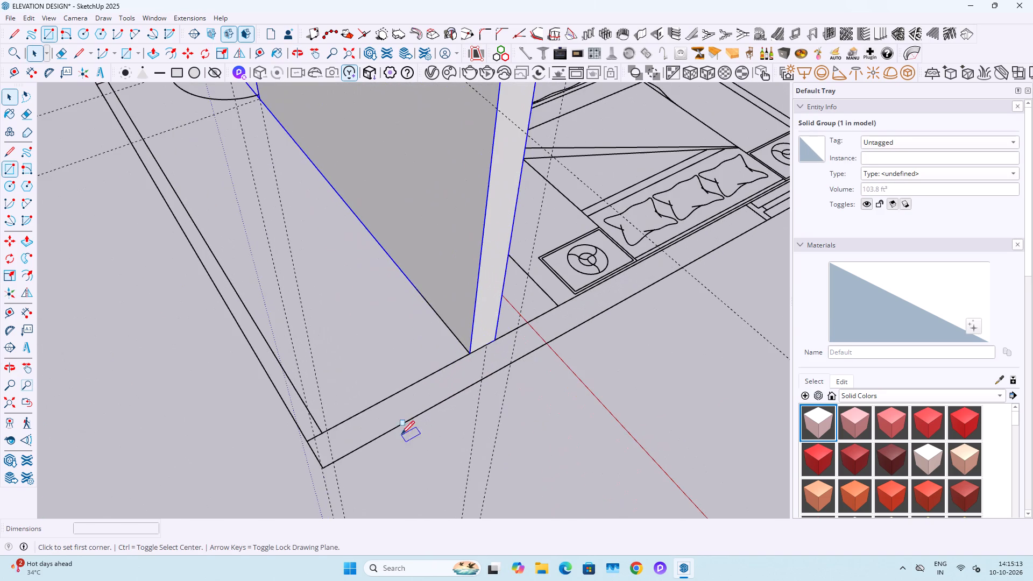
left_click(309, 442)
scroll(613, 389, "down", 11)
middle_click_drag(737, 300, 513, 398, "shift")
scroll(725, 306, "down", 1, "shift")
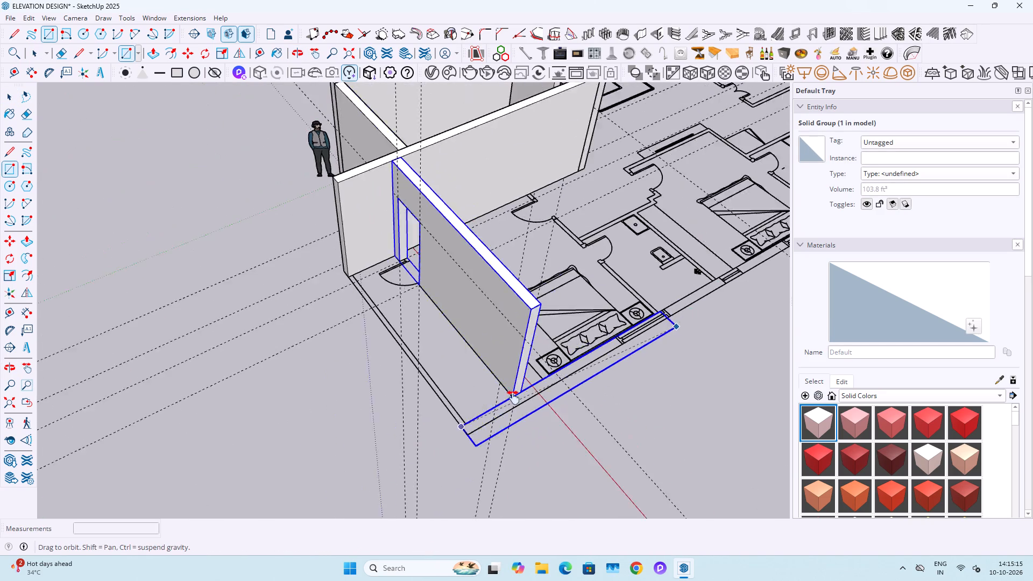
middle_click_drag(513, 398, 337, 468, "shift")
scroll(667, 252, "up", 11)
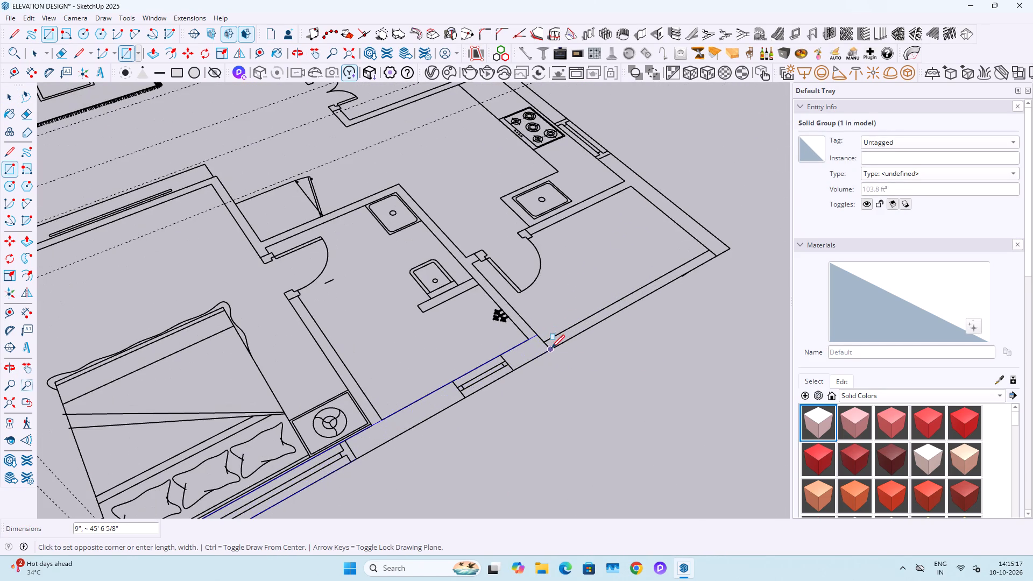
left_click(551, 349)
scroll(515, 369, "up", 13)
Place guide lines along both jambs of the far bathroom's window in the outer wall strip.
key("space")
key("r")
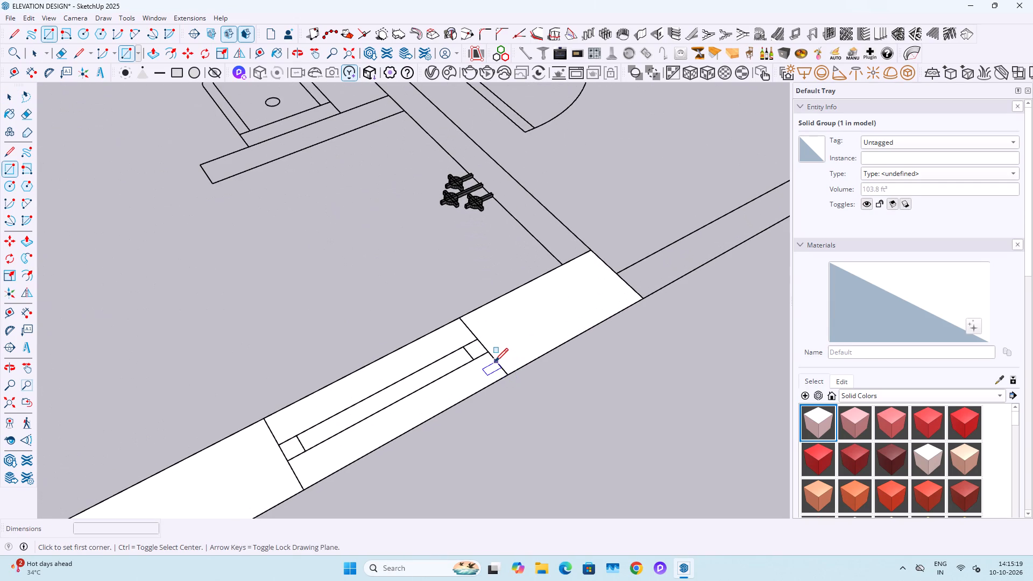
key("space")
type("T")
double_click(495, 363)
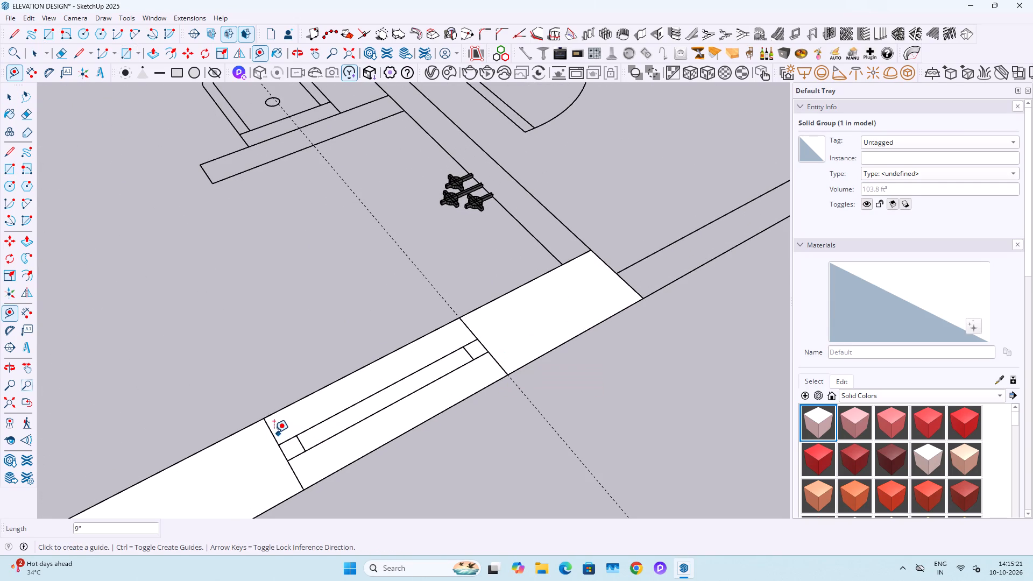
double_click(274, 433)
Place guide lines along both jambs of the far bedroom's window in the outer wall strip.
scroll(486, 271, "down", 14)
middle_click_drag(414, 335, 518, 264, "shift")
scroll(423, 305, "up", 7)
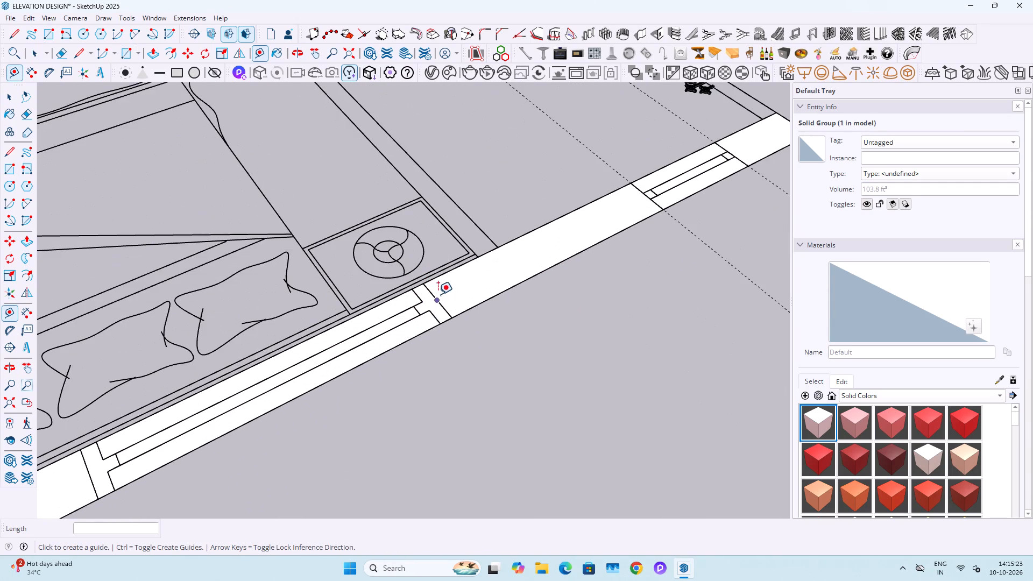
double_click(434, 302)
scroll(335, 345, "up", 1, "shift")
middle_click_drag(332, 346, 493, 197, "shift")
scroll(272, 314, "up", 1)
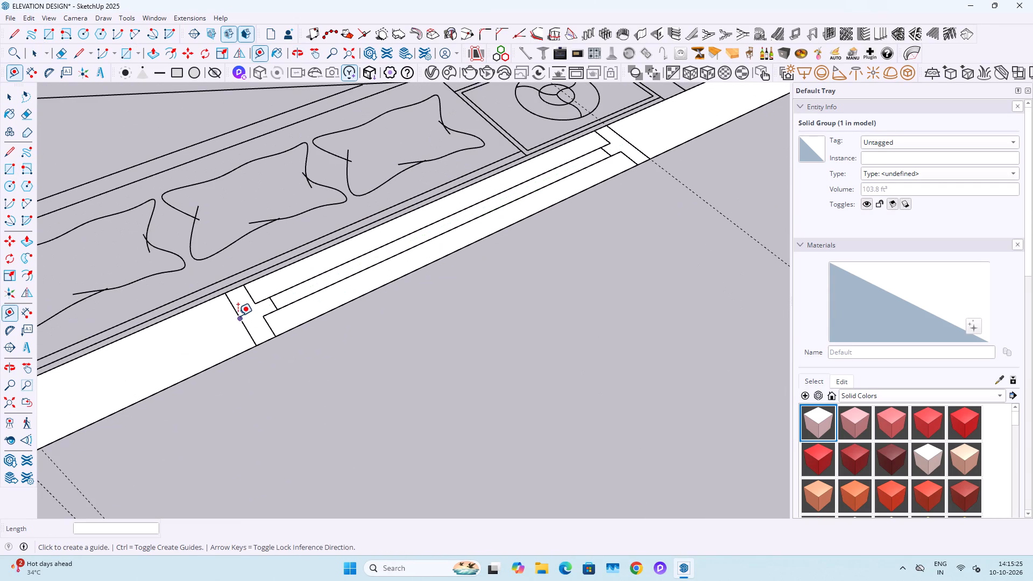
double_click(238, 316)
Place guide lines along both jambs of the bathroom window between the two bedrooms in the outer wall strip.
scroll(274, 280, "down", 12)
middle_click_drag(208, 334, 526, 214, "shift")
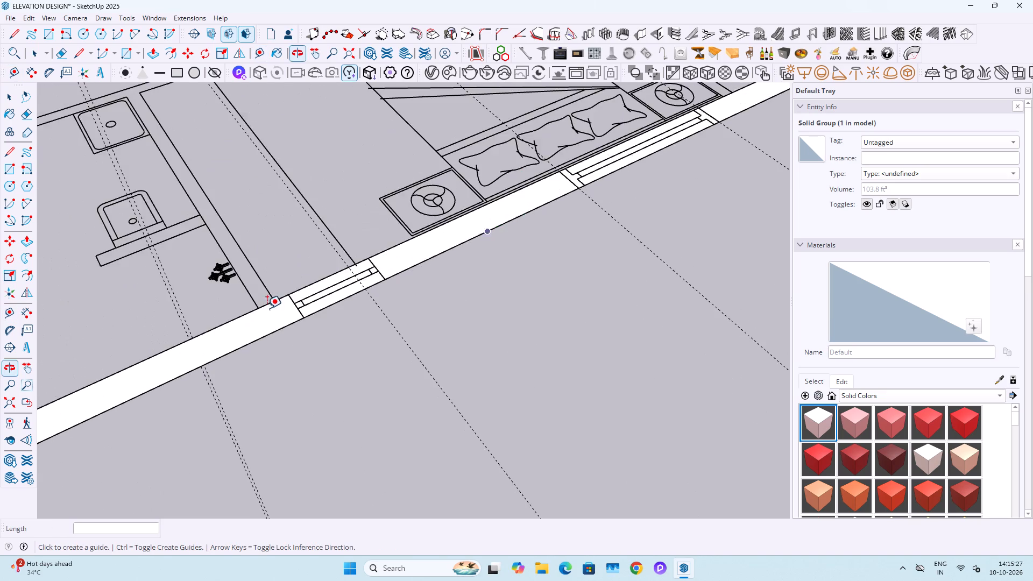
scroll(266, 309, "up", 6)
left_click(293, 297)
key("space")
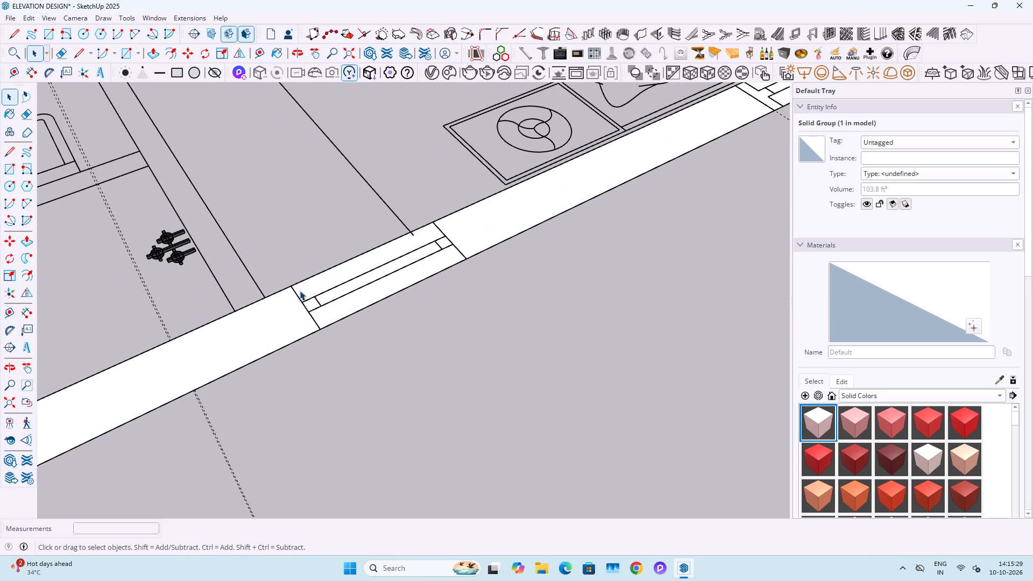
key("t")
scroll(300, 290, "up", 1)
key("t")
double_click(299, 294)
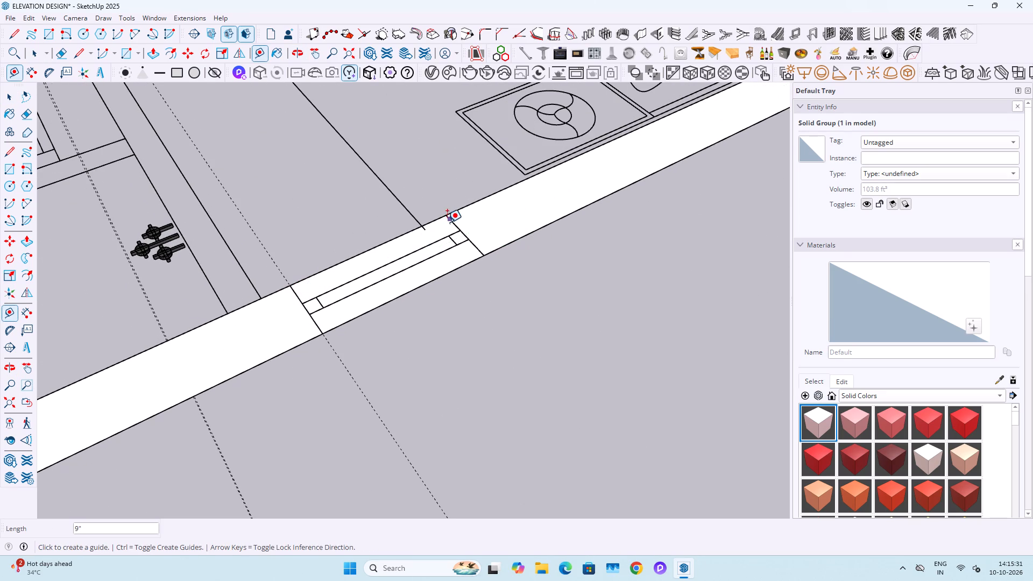
double_click(447, 222)
Place guide lines along both jambs of the front bedroom's window in the outer wall strip.
scroll(443, 276, "down", 1)
middle_click_drag(439, 277, 393, 274)
scroll(394, 269, "down", 2)
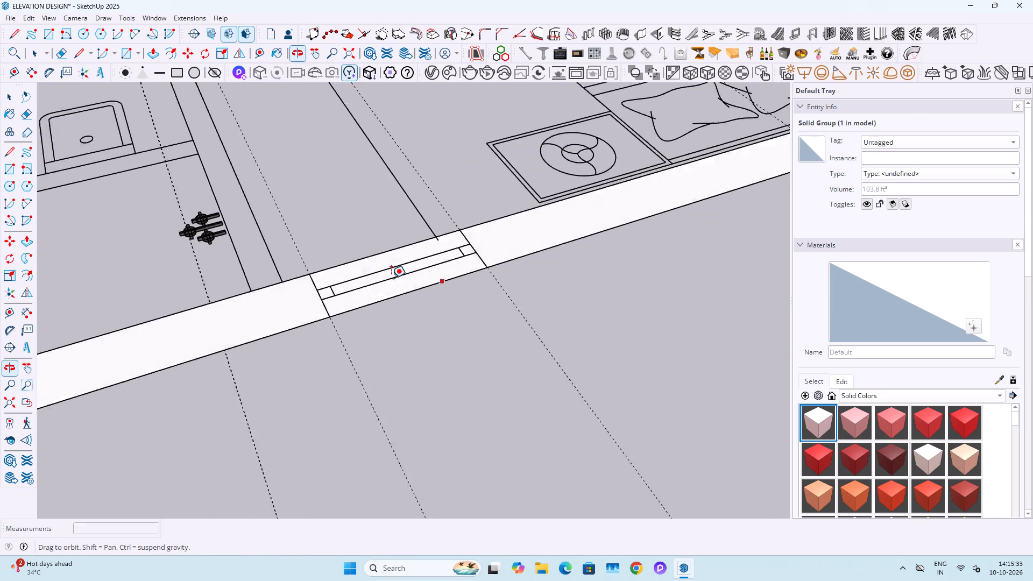
scroll(391, 278, "down", 7)
middle_click_drag(249, 299, 468, 272, "shift")
scroll(408, 302, "up", 7)
double_click(332, 342)
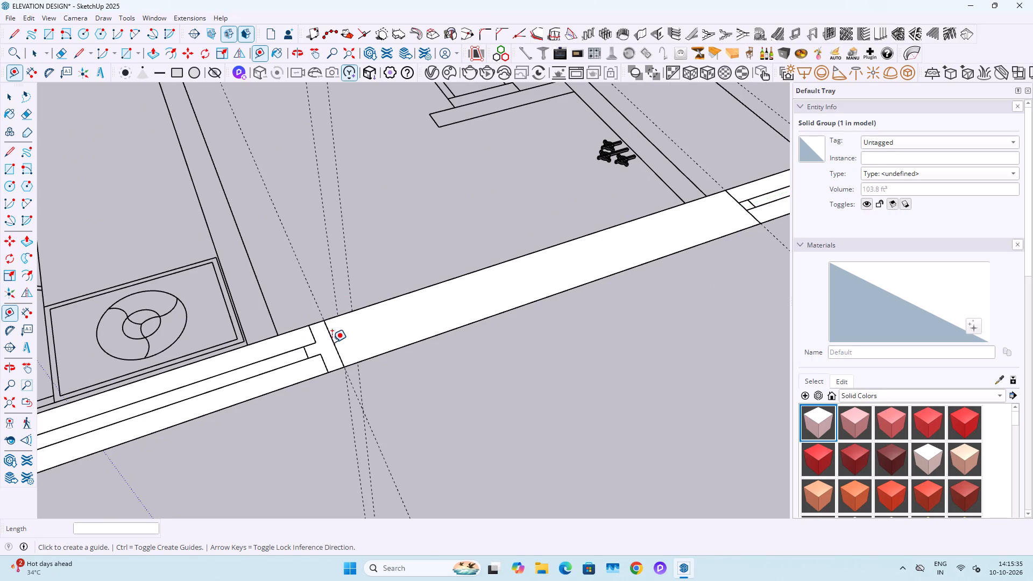
middle_click_drag(304, 358, 552, 255, "shift")
double_click(157, 375)
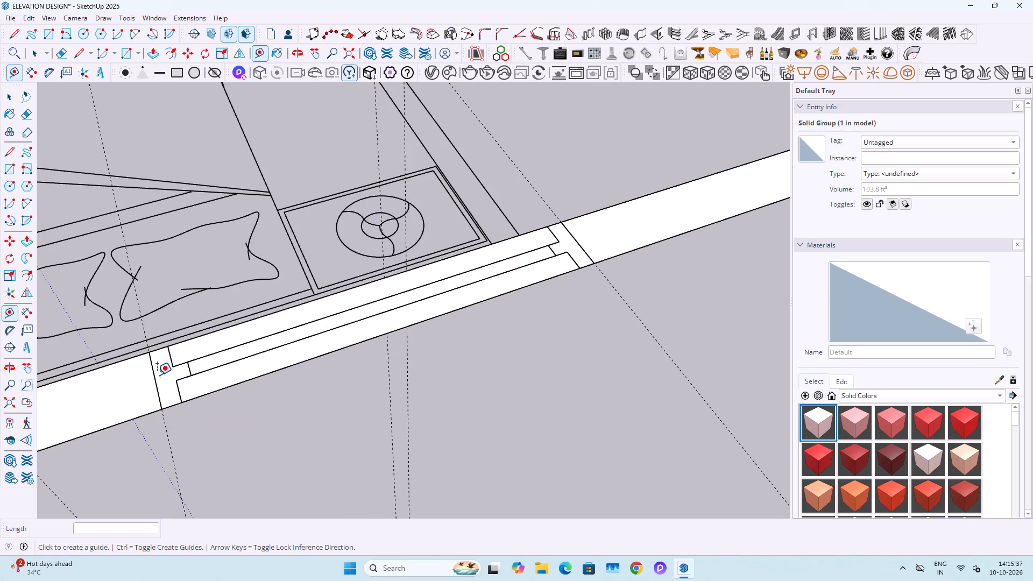
Push/Pull the long outer wall strip beside the bedrooms and bathrooms up to the top of the adjoining raised wall.
scroll(505, 261, "down", 18)
key("space")
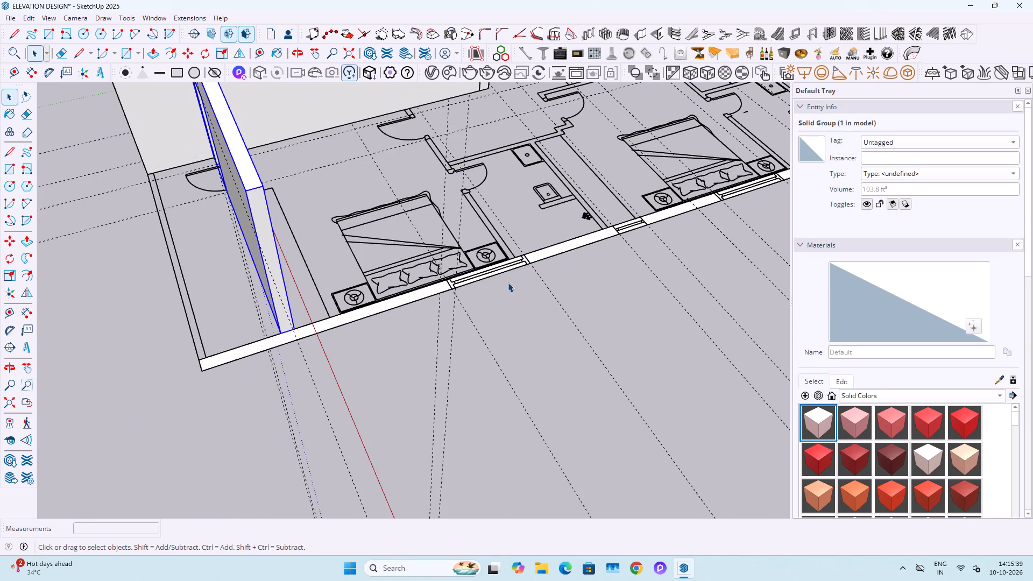
scroll(456, 290, "up", 3)
left_click(387, 305)
scroll(388, 305, "down", 4)
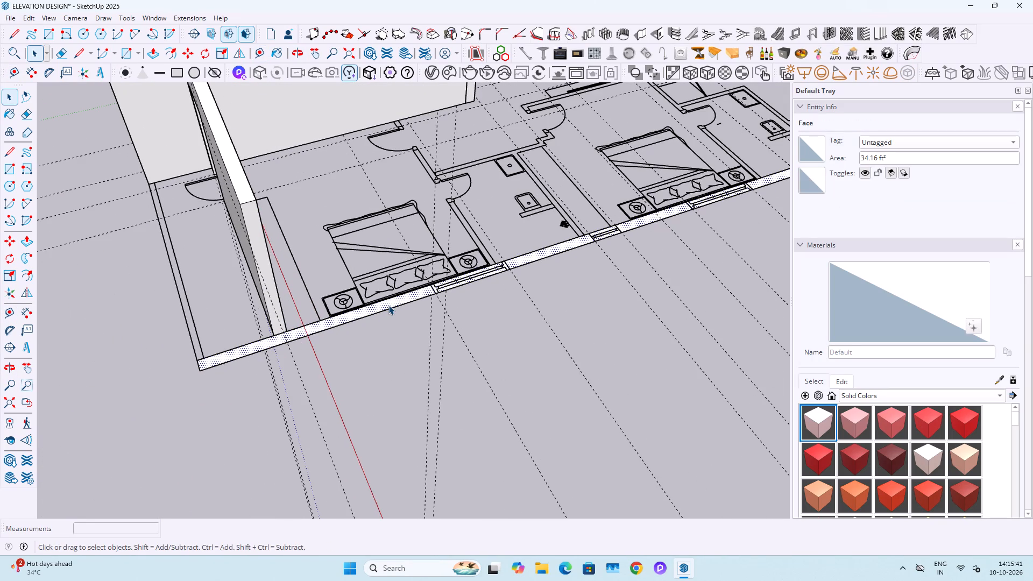
key("p")
left_click(388, 305)
left_click(247, 198)
key("space")
middle_click_drag(368, 284, 345, 277)
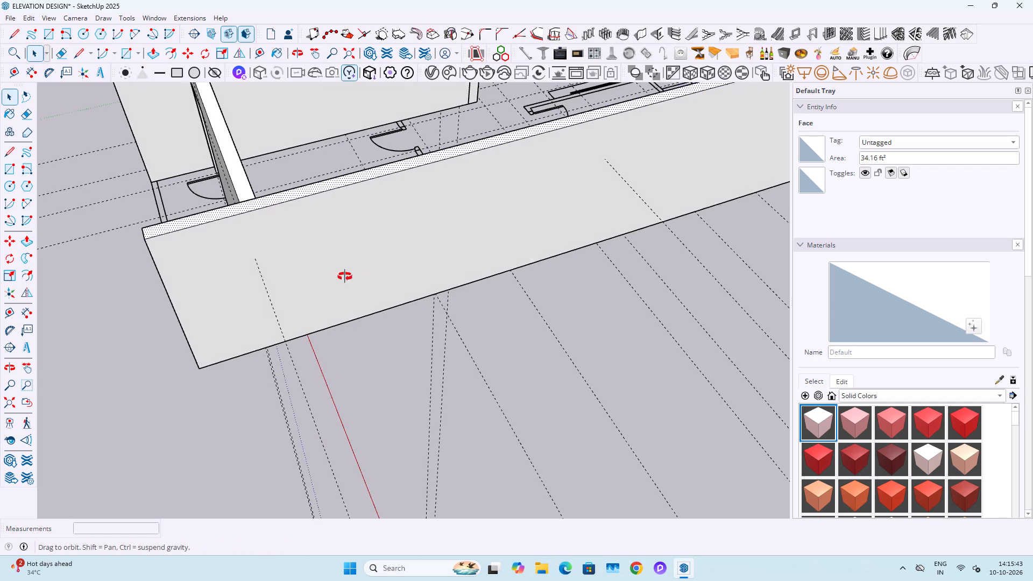
middle_click_drag(345, 277, 247, 246)
Place horizontal guides on the outer wall face 7' and 2'6" above its bottom edge.
scroll(490, 252, "up", 1)
key("t")
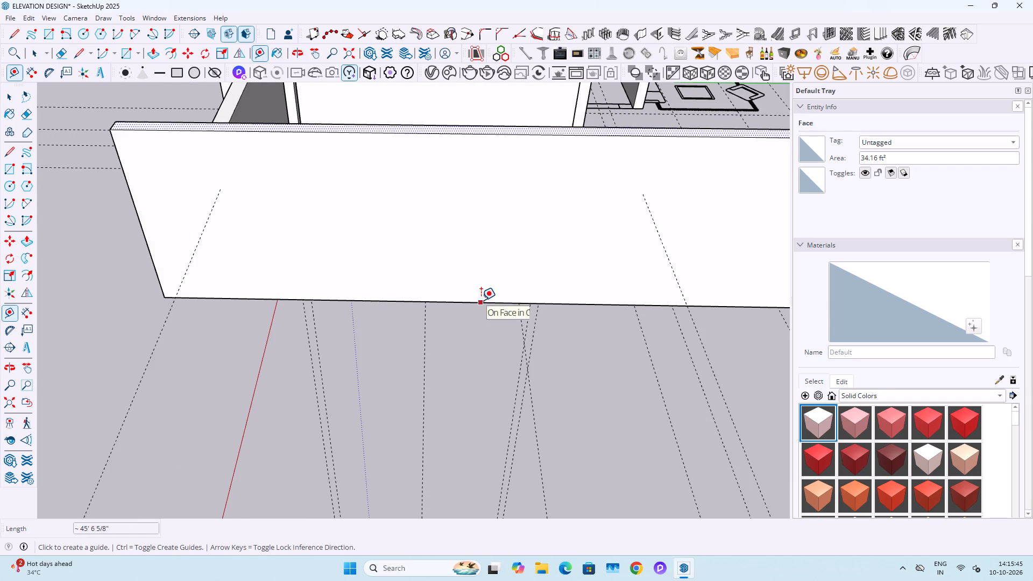
left_click(481, 300)
key("1")
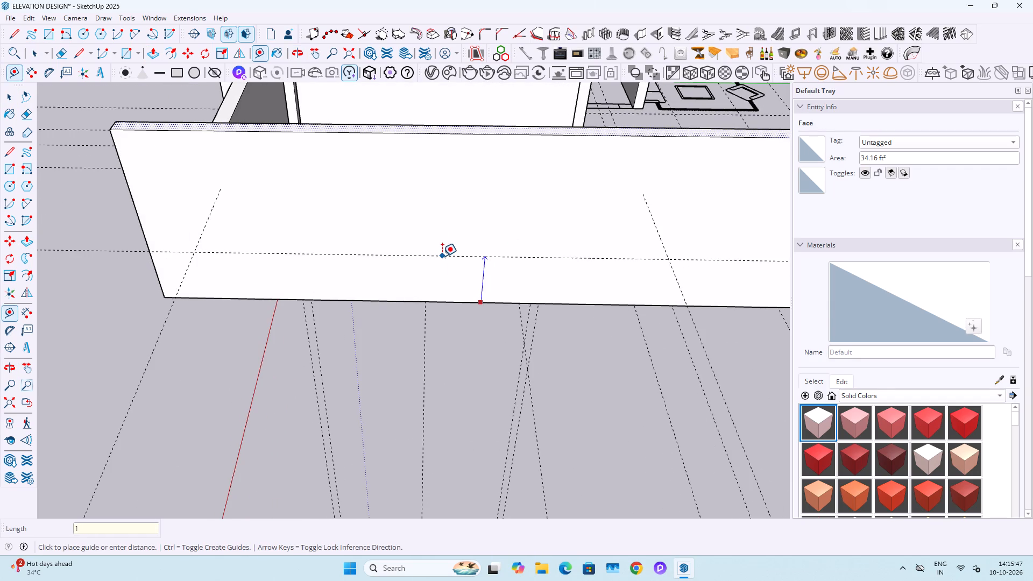
key("BackSpace")
type("7'")
key("Return")
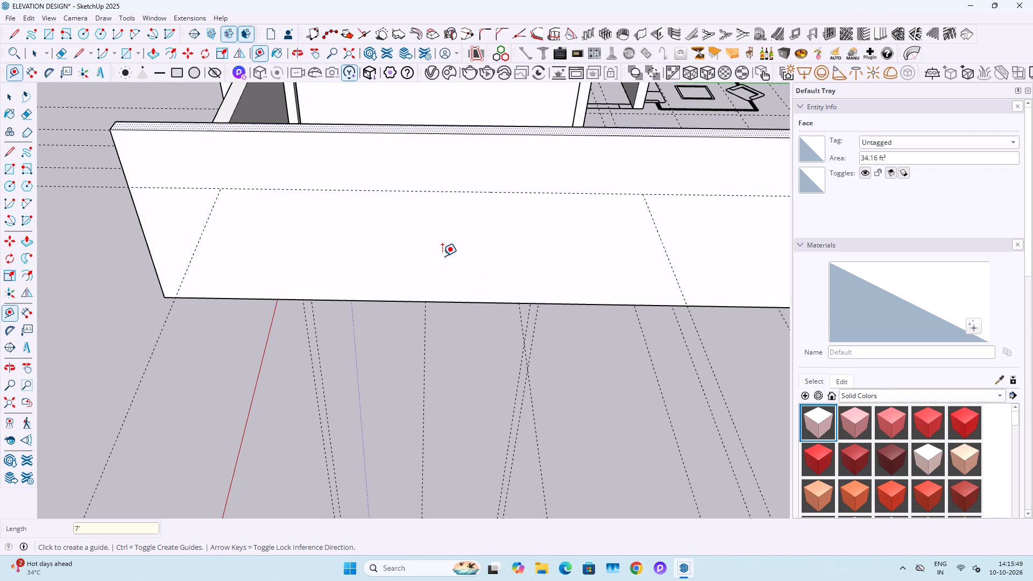
left_click(467, 303)
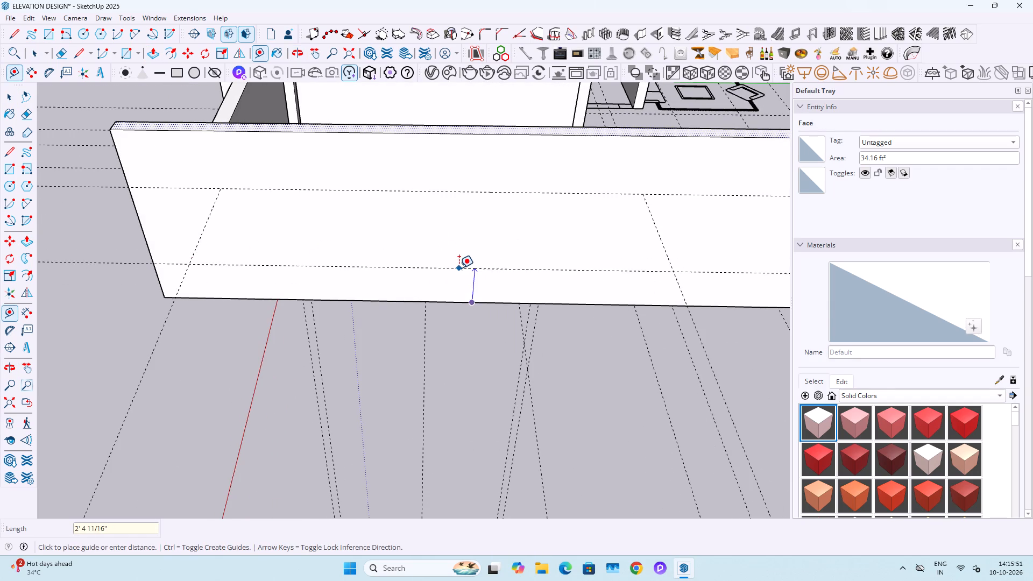
key("3")
key("BackSpace")
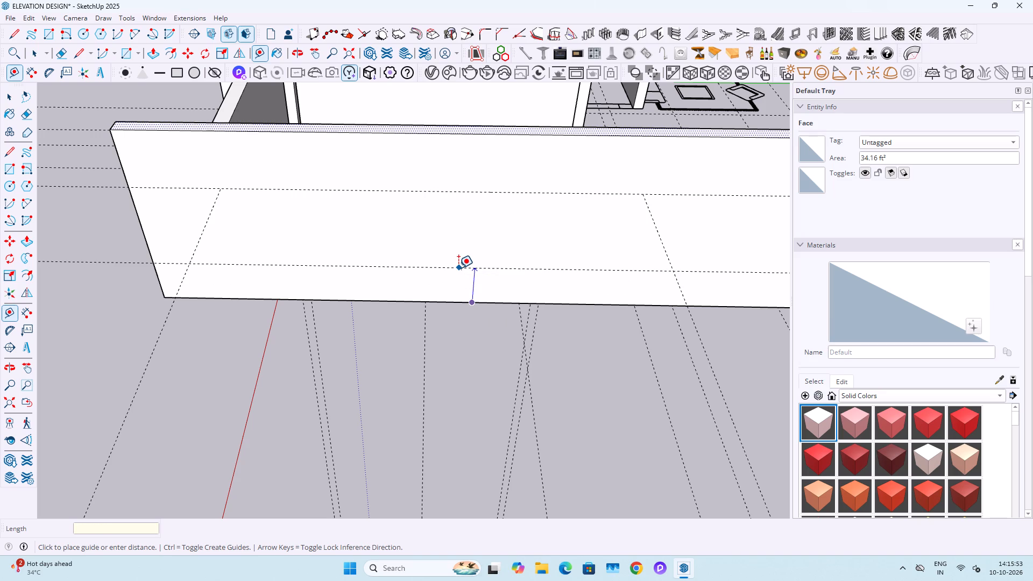
type("2'6\"")
key("Return")
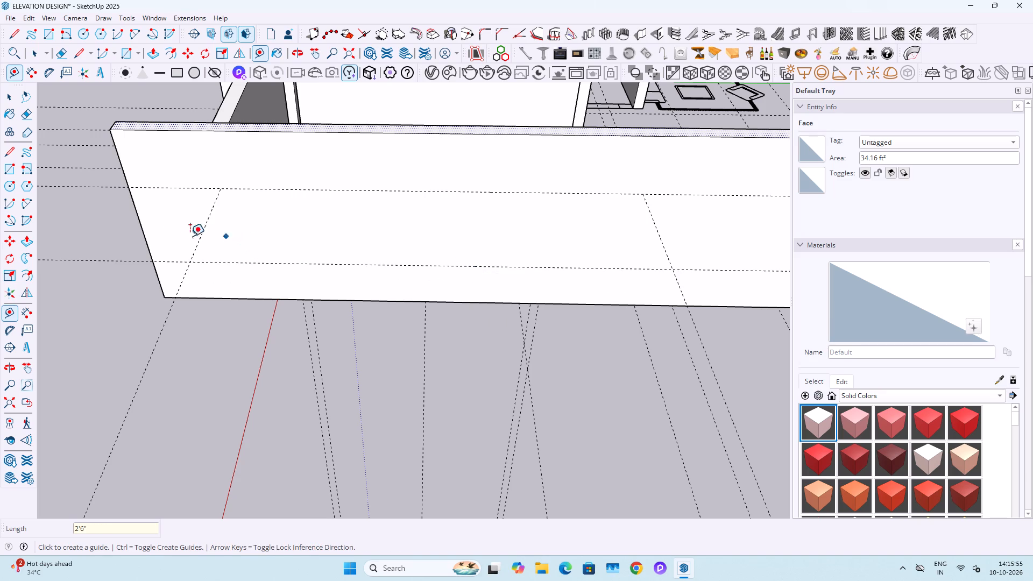
Place vertical guides on the outer wall face, 5' apart, at both jambs of the front bedroom's window.
left_click_drag(148, 238, 154, 238)
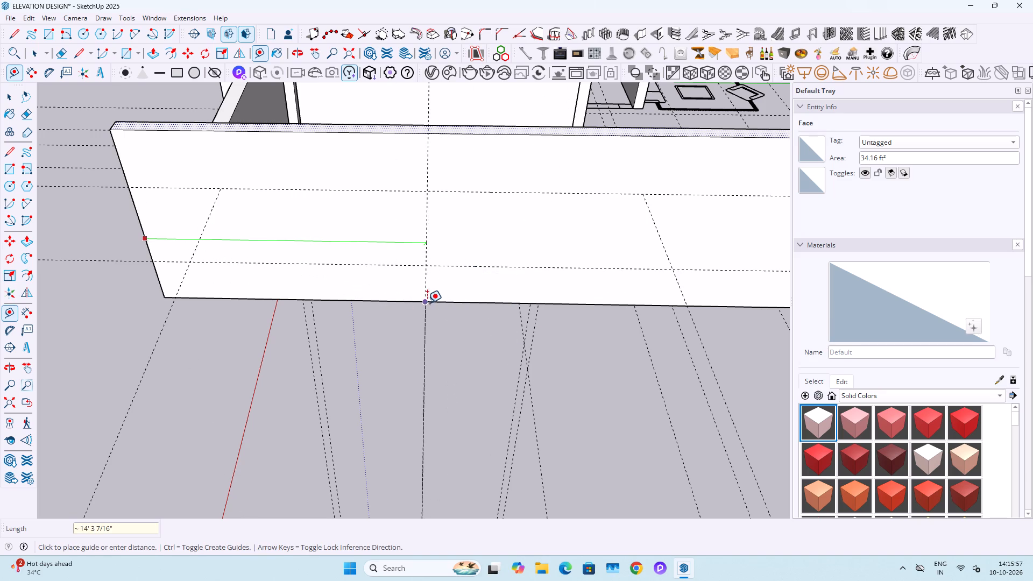
left_click(424, 301)
left_click(423, 289)
middle_click_drag(556, 306, 467, 289)
scroll(484, 302, "up", 2)
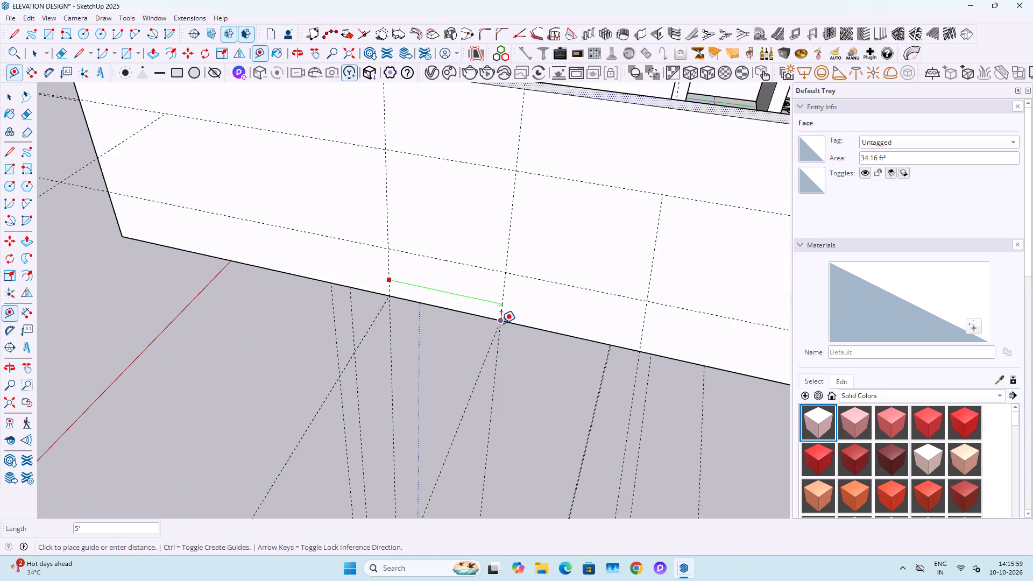
left_click(501, 323)
left_click(498, 298)
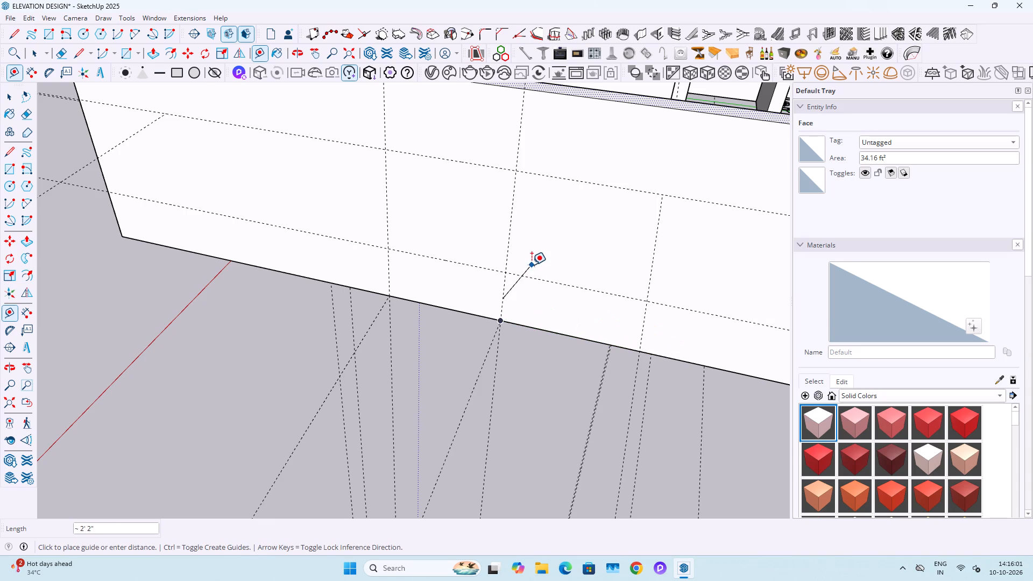
key("space")
Place vertical guides on the outer wall face, 2' apart, at both jambs of the bathroom window between the bedrooms.
key("t")
left_click(508, 252)
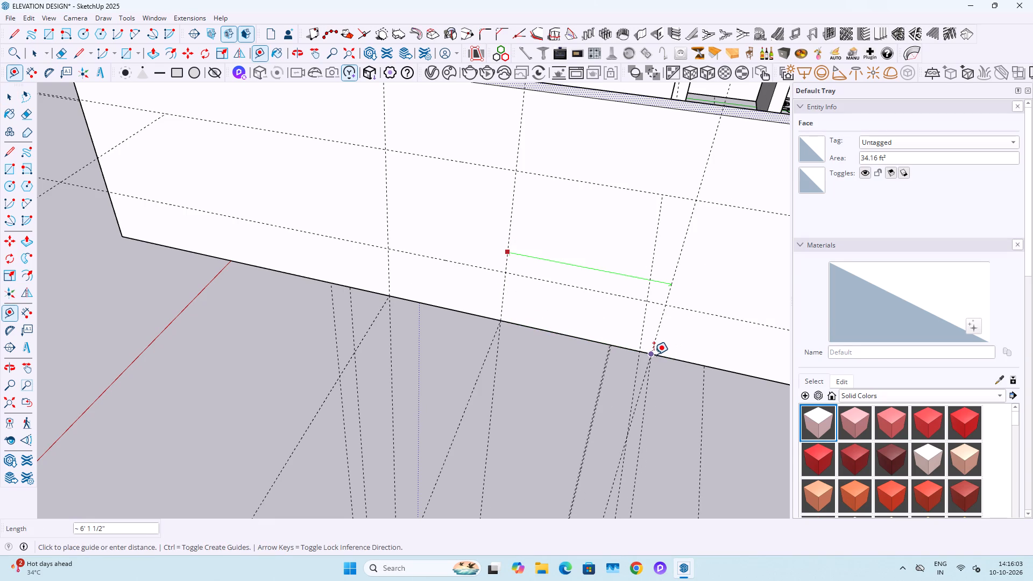
middle_click_drag(660, 355, 596, 314)
left_click(586, 316)
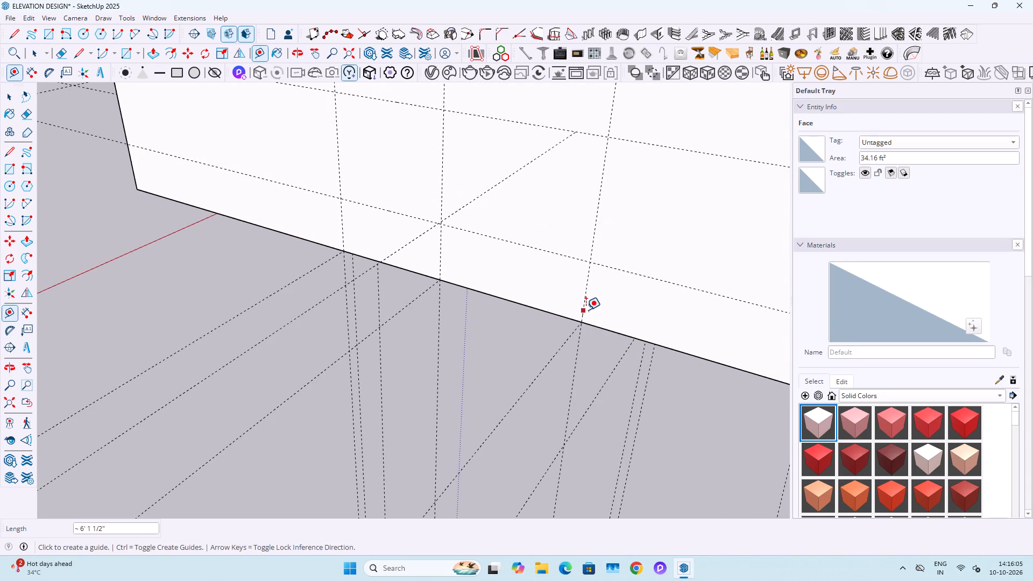
left_click(586, 310)
left_click(634, 339)
Place vertical guides on the outer wall face, 5' apart, at both jambs of the far bedroom's window.
scroll(534, 343, "down", 5)
scroll(593, 343, "down", 3)
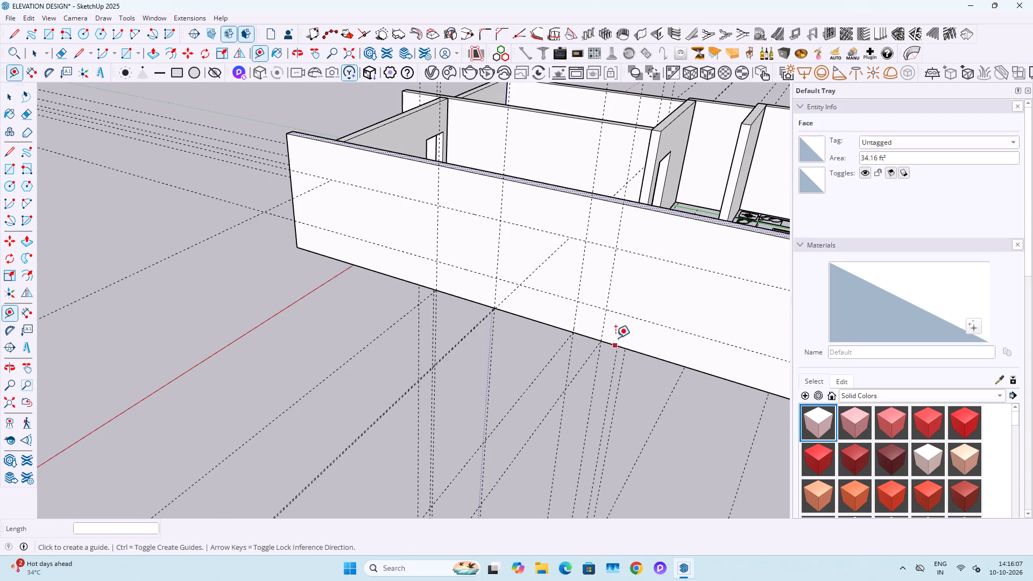
left_click(606, 323)
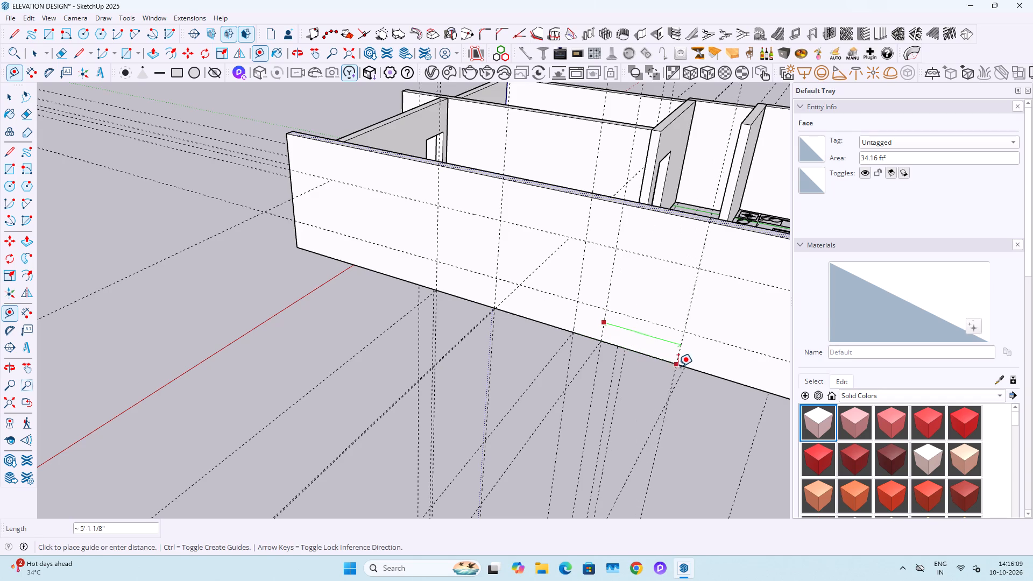
left_click(681, 366)
scroll(684, 400, "down", 1)
middle_click_drag(699, 407, 525, 430, "shift")
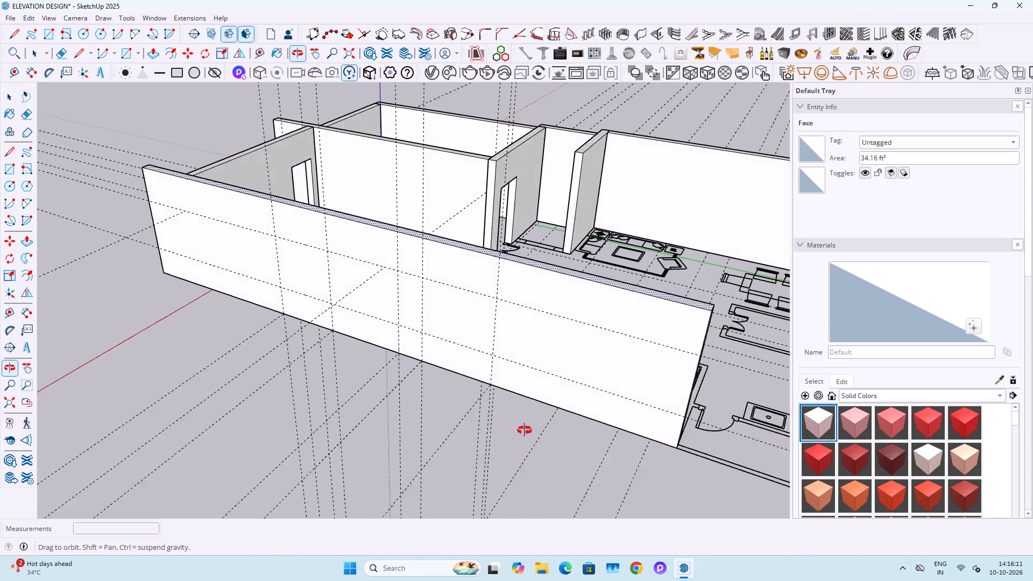
middle_click_drag(525, 430, 534, 431, "shift")
middle_click_drag(537, 406, 569, 389)
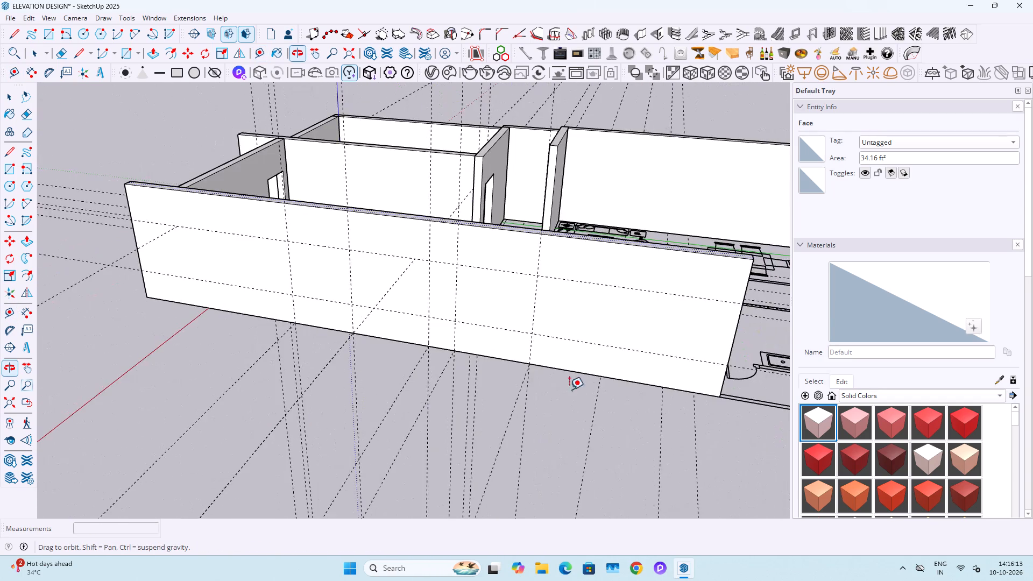
middle_click_drag(569, 389, 568, 393)
scroll(519, 318, "up", 1)
left_click(535, 319)
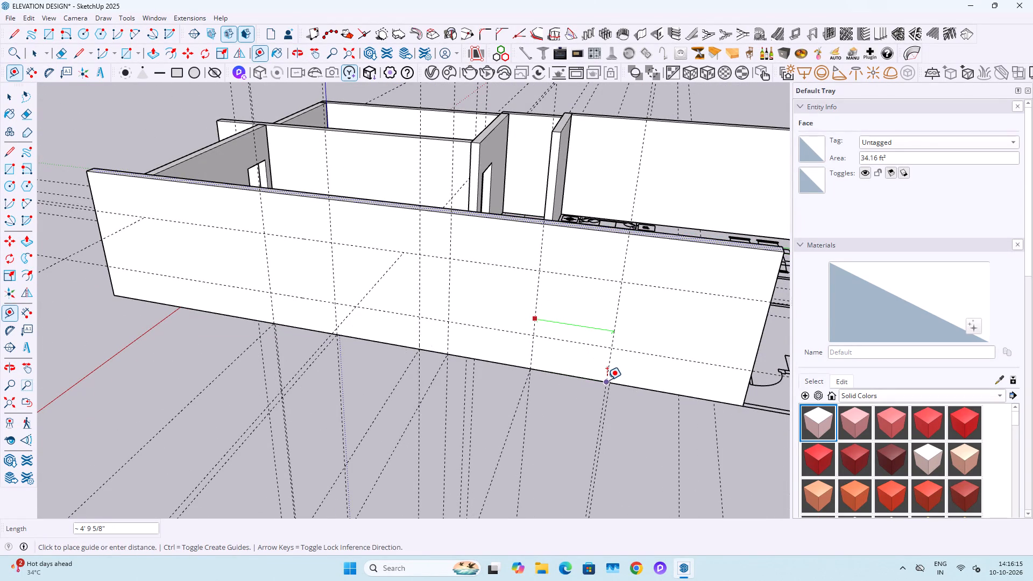
scroll(608, 379, "up", 8)
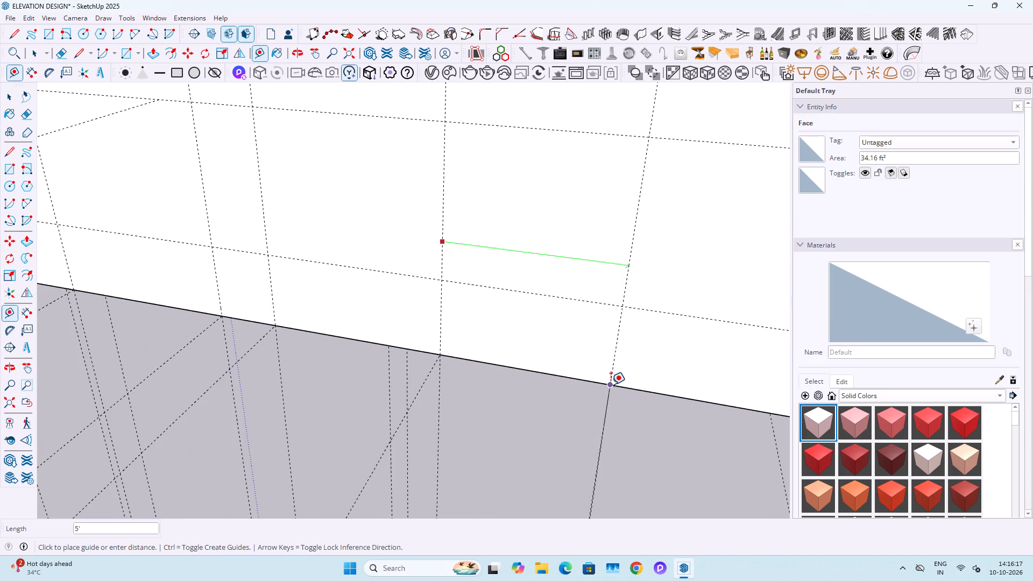
left_click(611, 386)
Place vertical guides on the outer wall face, 2' apart, at both jambs of the far bathroom's window.
left_click(615, 362)
scroll(653, 365, "down", 4)
middle_click_drag(693, 374, 691, 374)
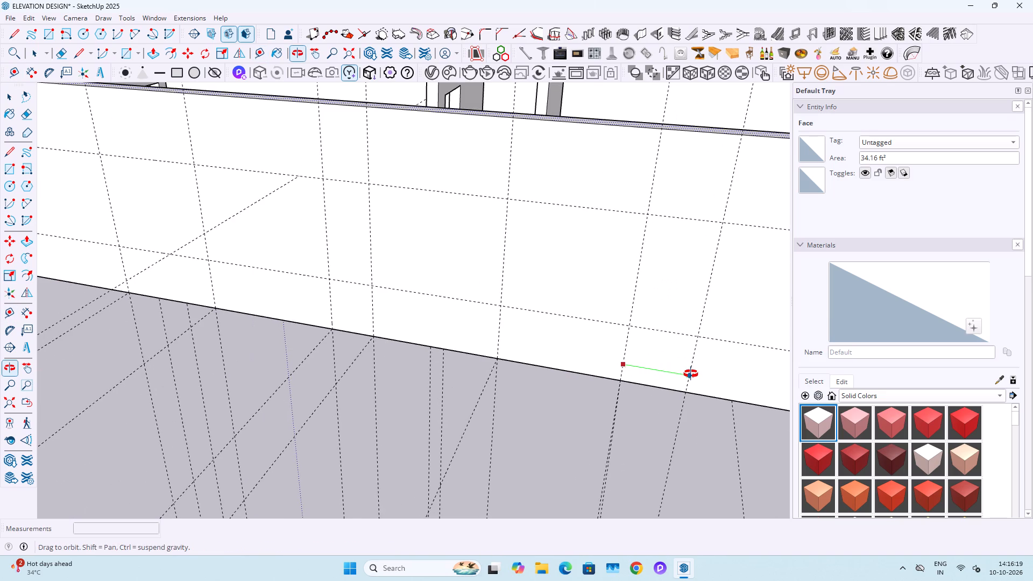
middle_click_drag(691, 374, 530, 373)
left_click(570, 402)
left_click(571, 378)
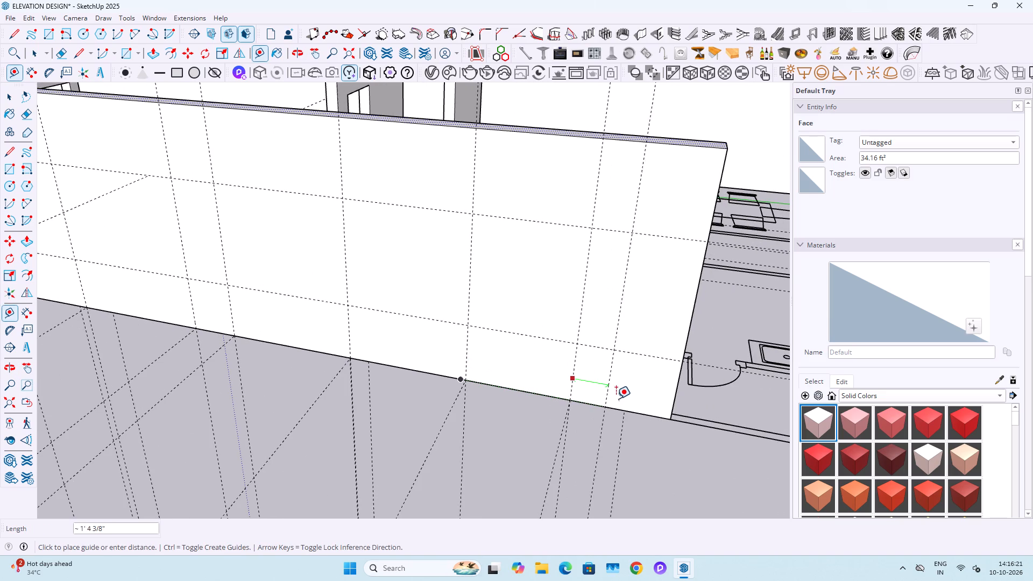
left_click(628, 413)
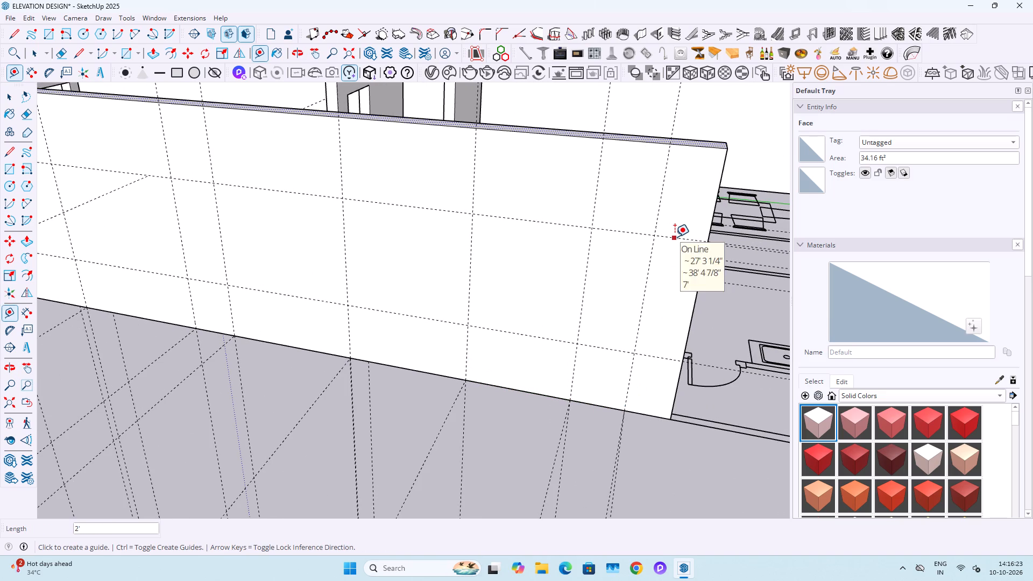
Place a horizontal guide 2' below the 7' guide for the bathroom window sills.
left_click(675, 237)
type("2'")
key("Return")
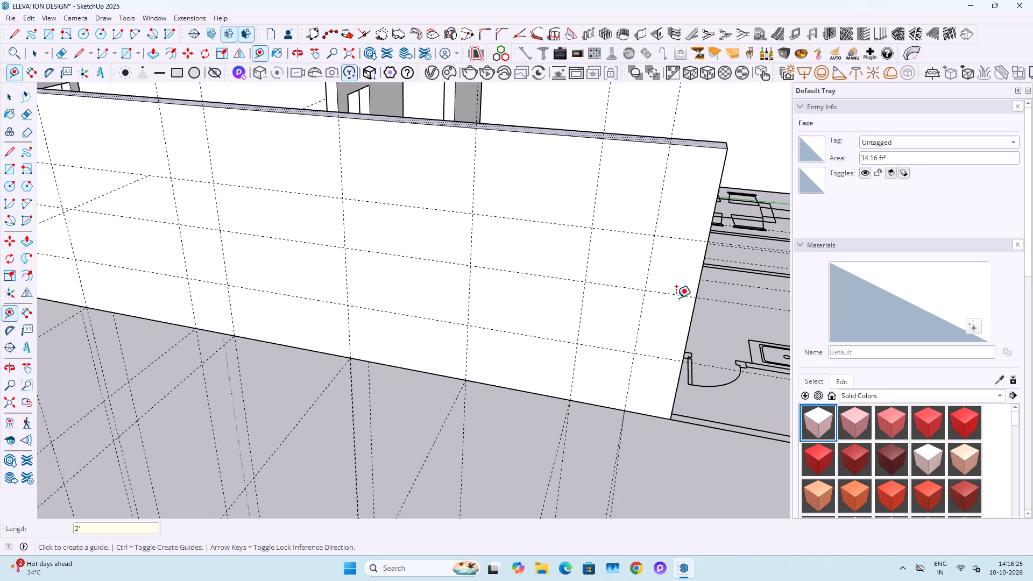
key("space")
Draw the far bathroom's 2' by 2' window rectangle on the outer wall face between its guides.
key("r")
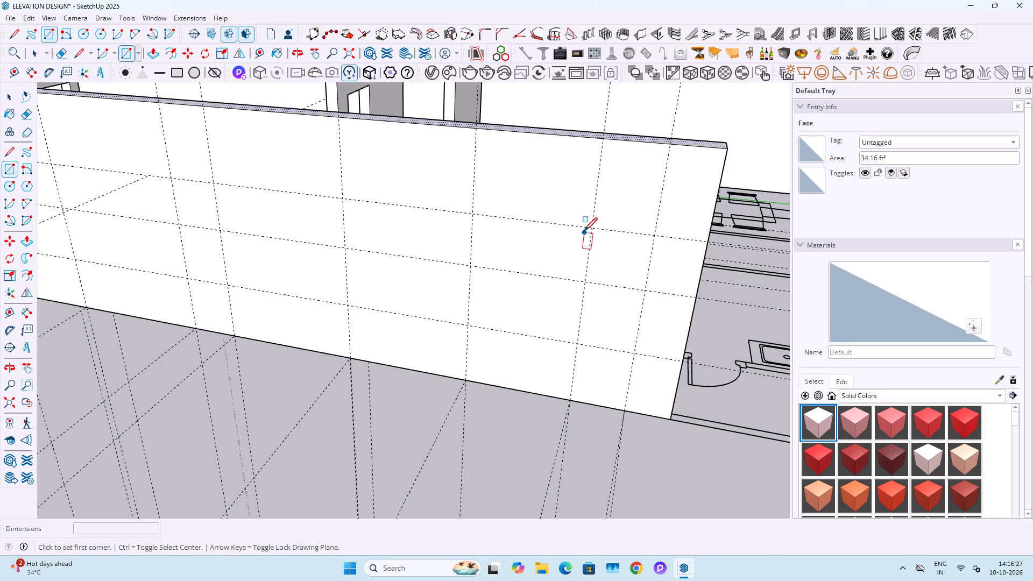
left_click(595, 229)
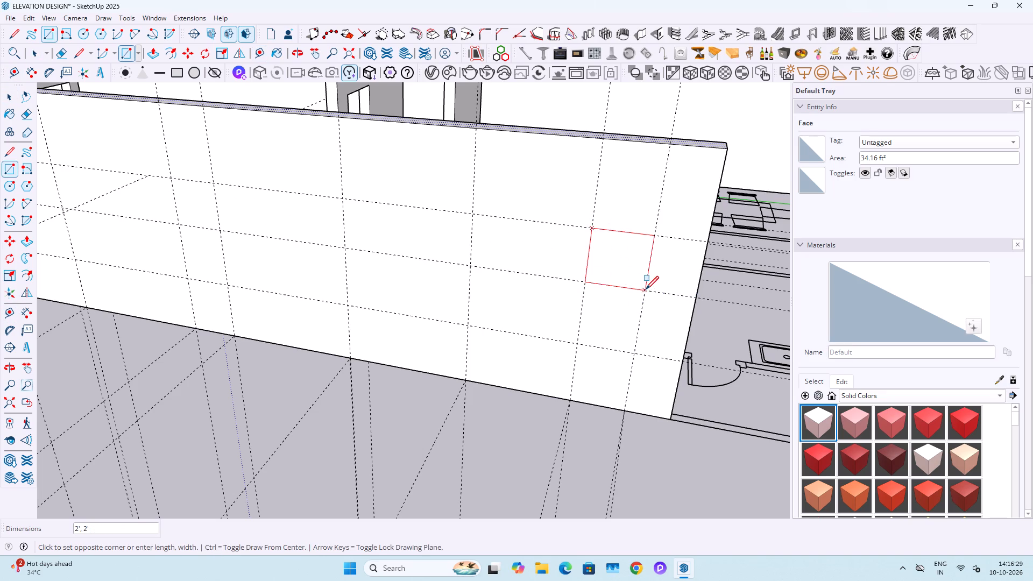
left_click(646, 290)
key("space")
Draw the far bedroom's window rectangle on the outer wall face, 5' wide, between the 2'6" and 7' guides.
middle_click_drag(405, 287, 414, 291)
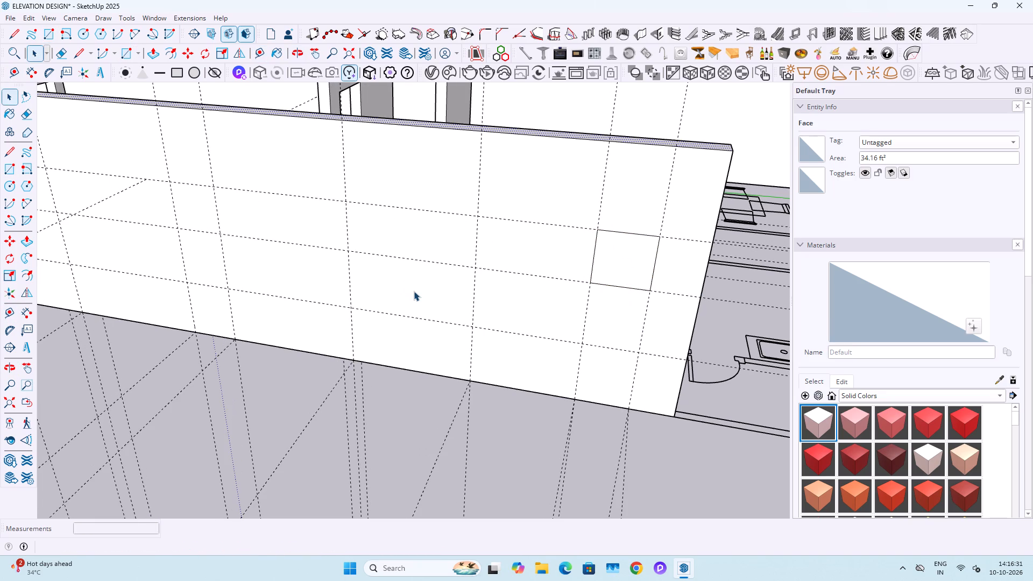
key("e")
middle_click_drag(387, 251, 394, 254)
key("r")
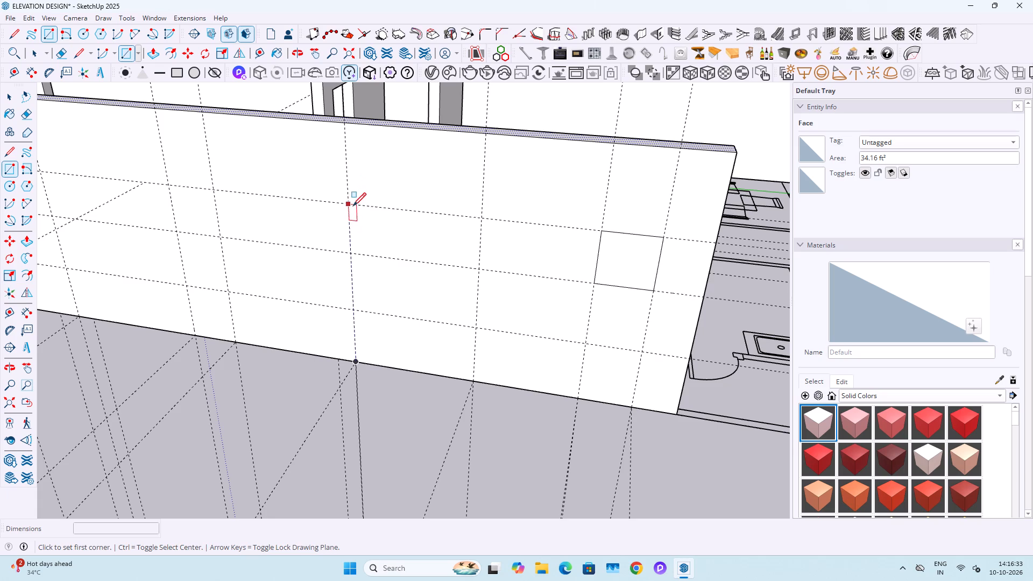
left_click(353, 206)
left_click(473, 330)
key("space")
Draw a 2' by 2' window rectangle on the outer wall face for the bathroom between the bedrooms.
middle_click_drag(253, 249, 267, 252)
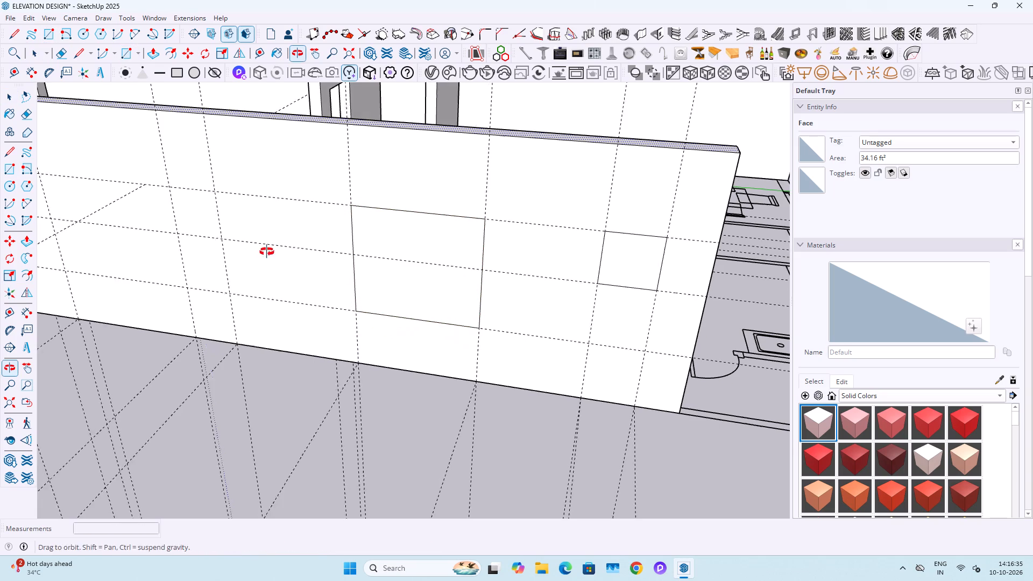
middle_click_drag(267, 252, 279, 256)
key("r")
left_click(174, 200)
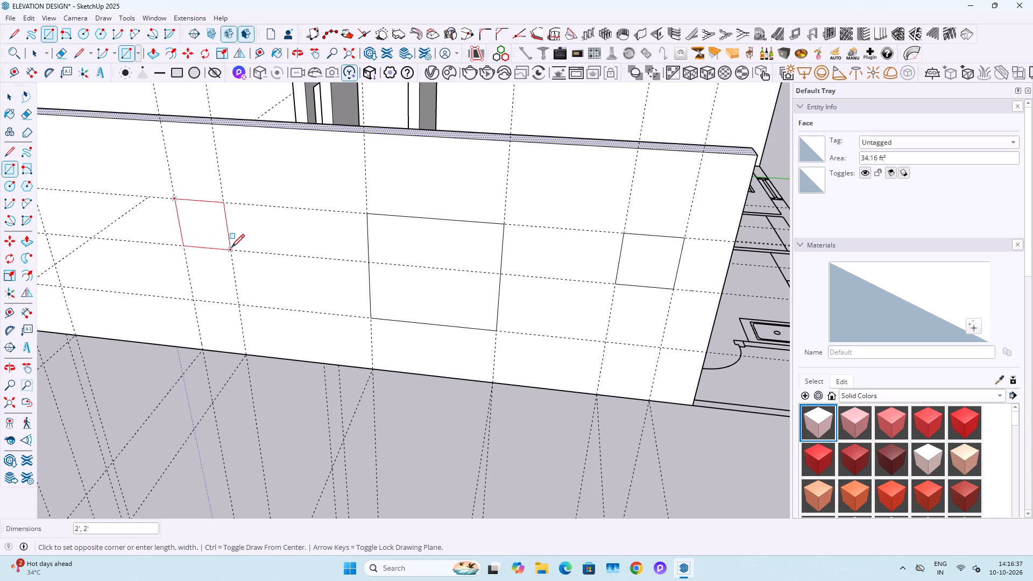
left_click(232, 249)
Draw the front bedroom's window rectangle on the outer wall face, 5' wide, between the 2'6" and 7' guides.
scroll(333, 250, "down", 6)
middle_click_drag(162, 250, 251, 254)
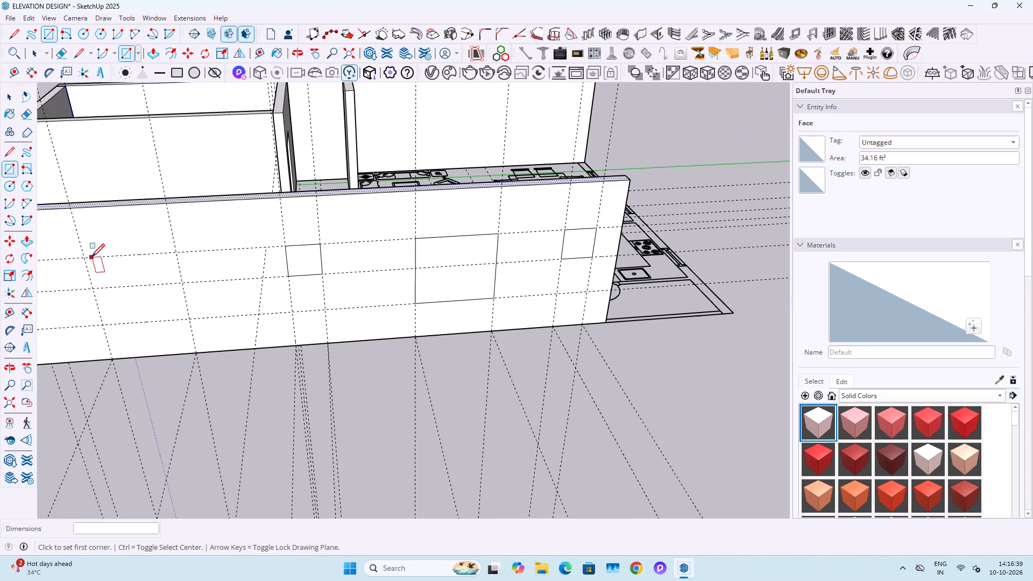
left_click(87, 258)
left_click(187, 319)
key("space")
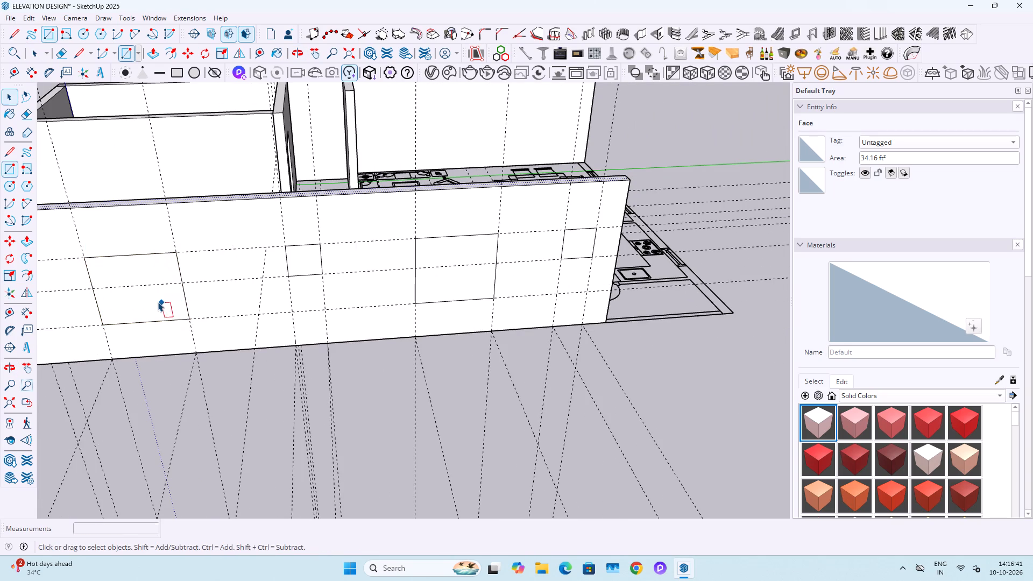
Push the four window rectangles 9" through the outer wall to cut the openings.
left_click(158, 302)
key("p")
left_click(158, 302)
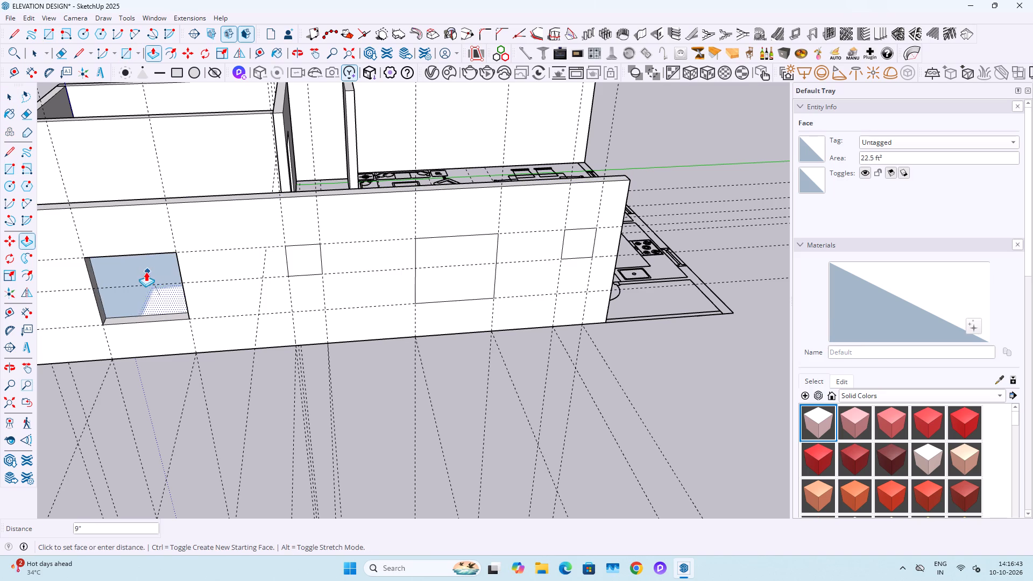
left_click(146, 272)
double_click(290, 254)
double_click(440, 264)
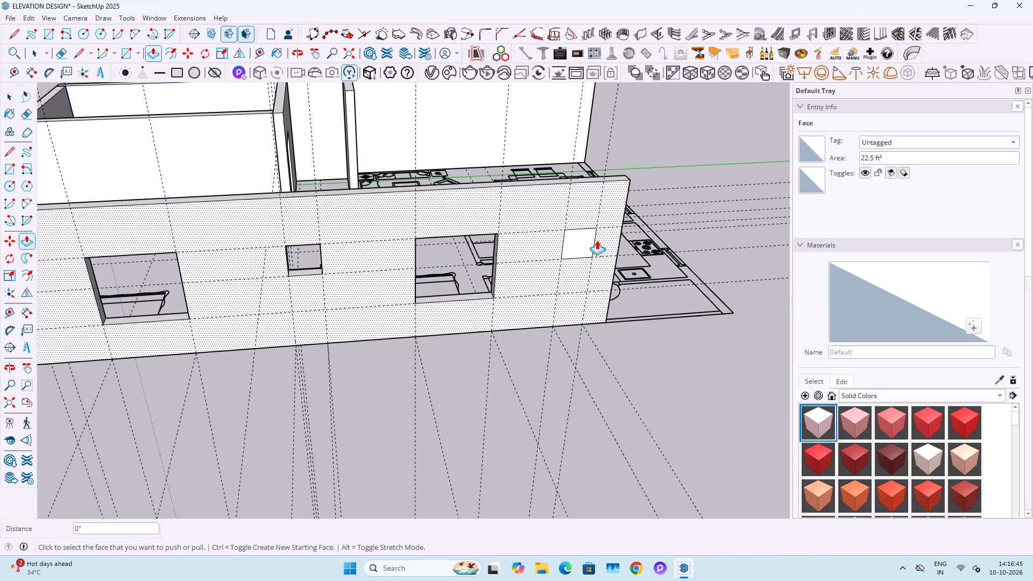
double_click(581, 240)
Make the outer wall with its four window openings into a group.
key("space")
triple_click(503, 209)
right_click(503, 209)
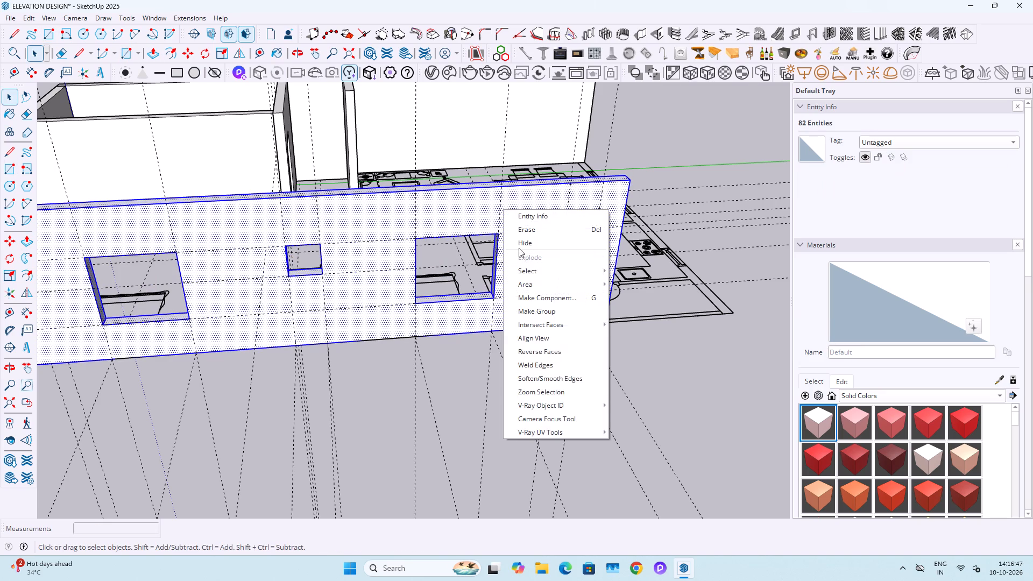
left_click(532, 311)
Delete all the guides in the model.
left_click(30, 15)
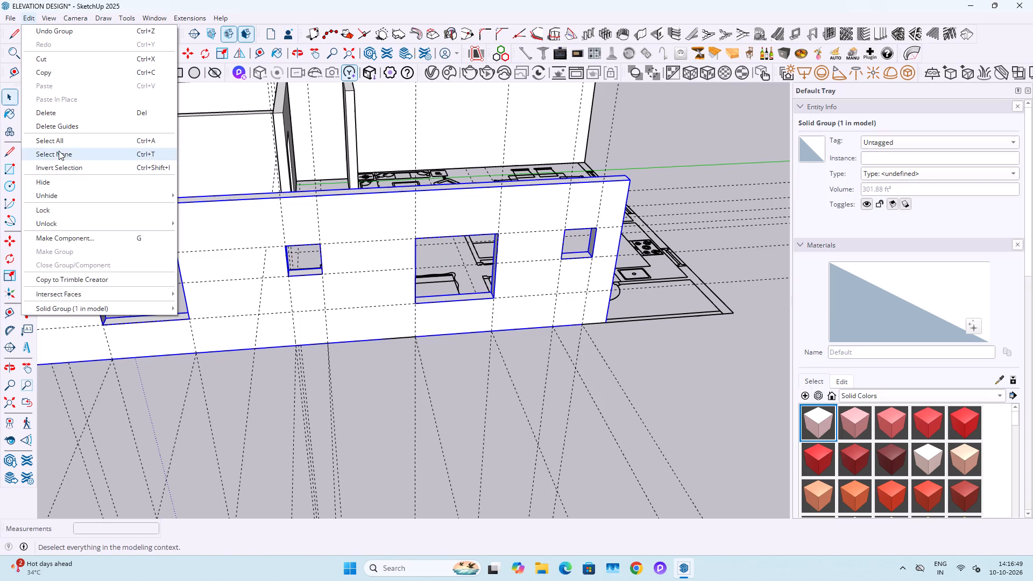
left_click(59, 129)
scroll(412, 320, "down", 6)
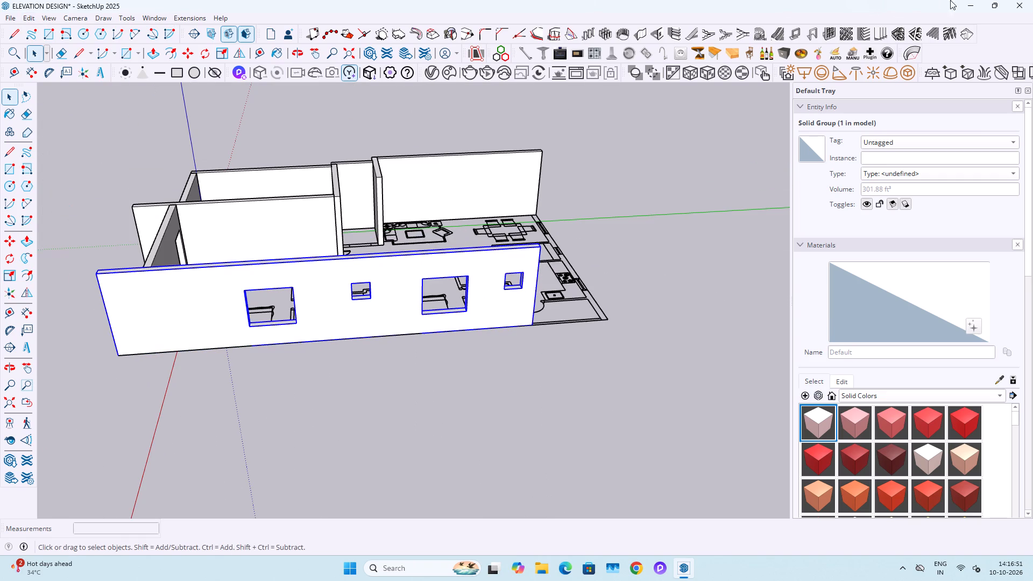
Switch to the desktop and launch AutoCAD 2024.
left_click(969, 4)
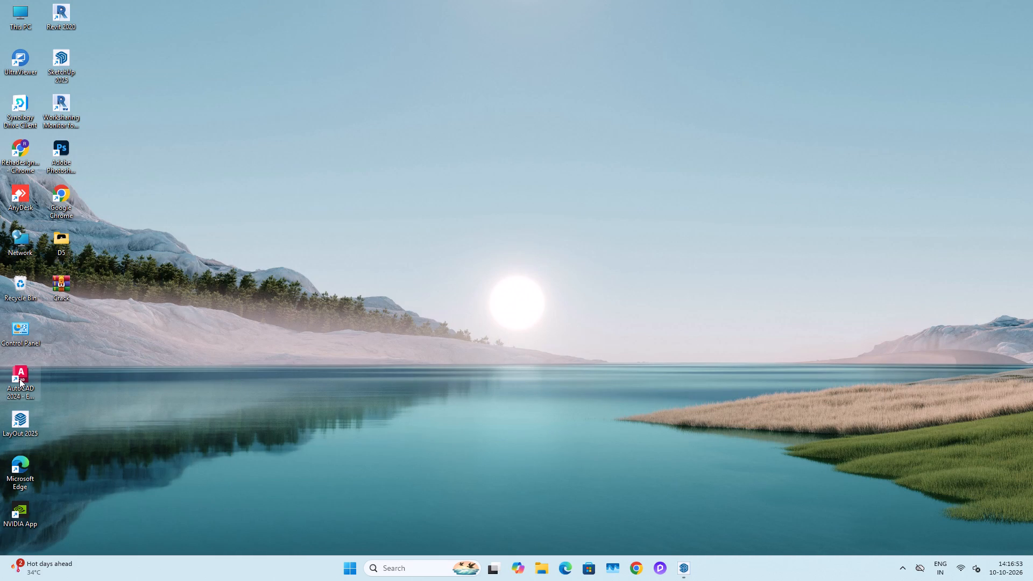
right_click(19, 379)
left_click(91, 147)
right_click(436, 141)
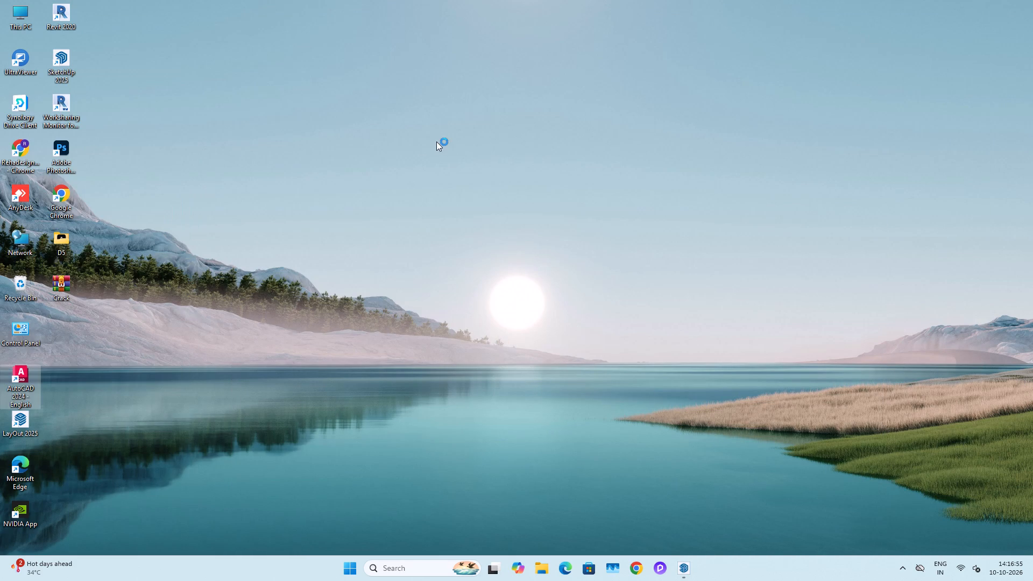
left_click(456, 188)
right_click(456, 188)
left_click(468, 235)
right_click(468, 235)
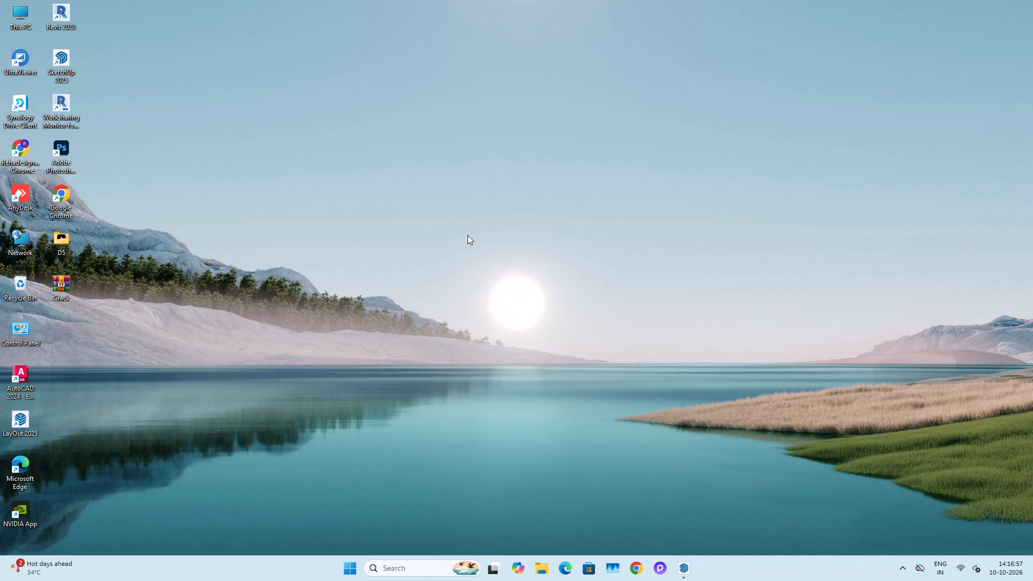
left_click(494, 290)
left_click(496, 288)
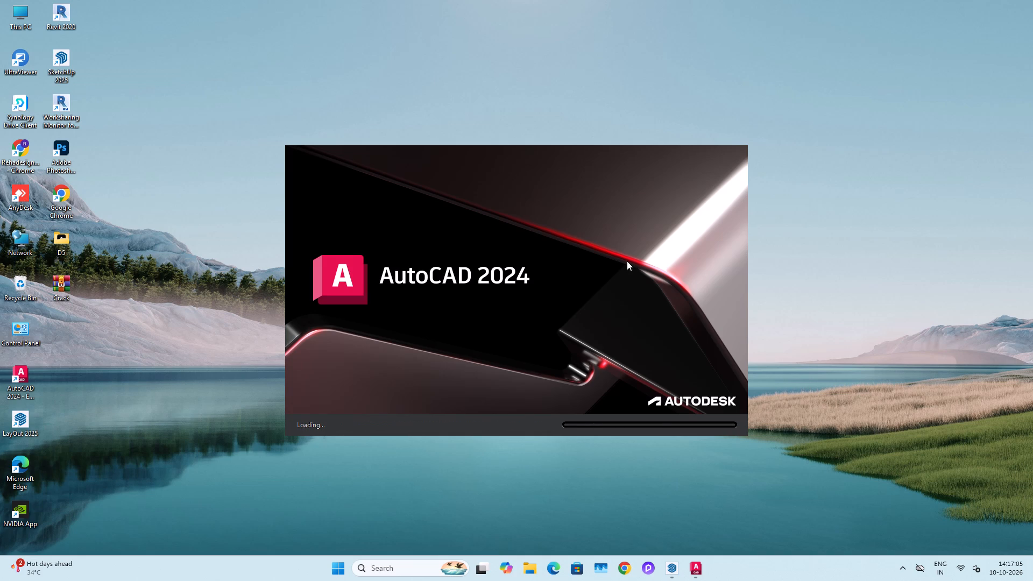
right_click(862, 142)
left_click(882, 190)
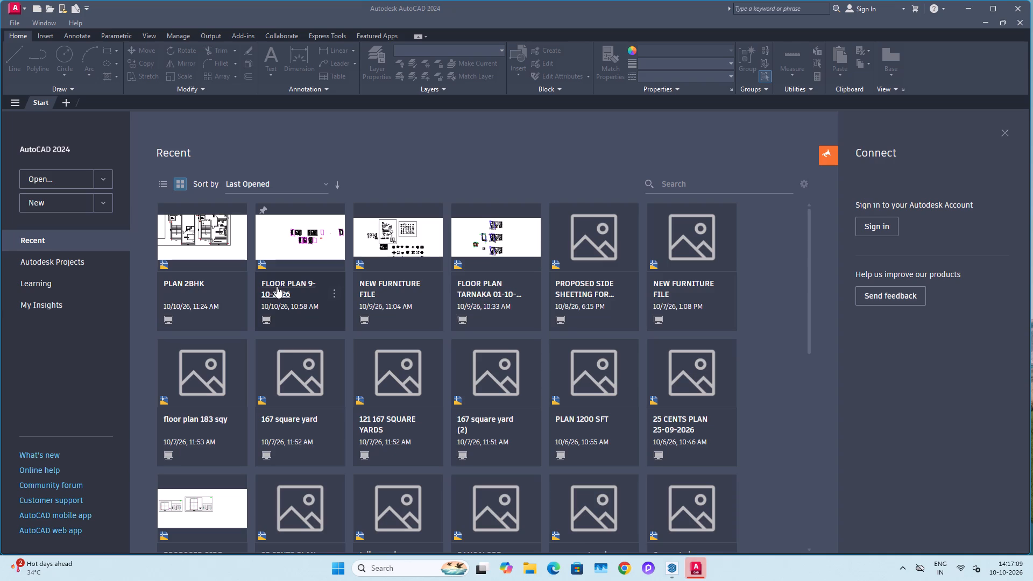
Open the recent drawing PLAN 2BHK in AutoCAD, and minimize its window.
double_click(206, 286)
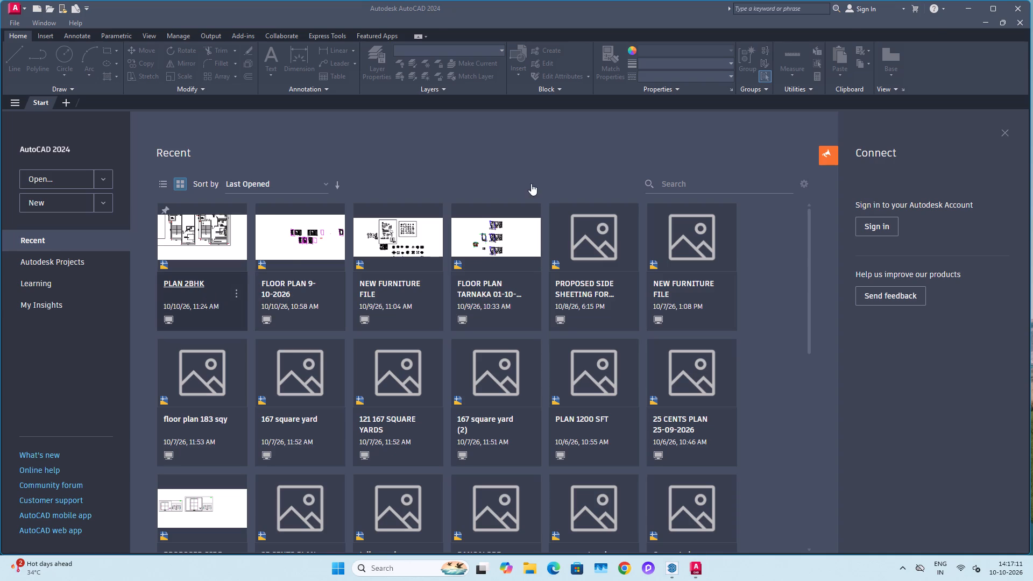
left_click(971, 9)
left_click(965, 15)
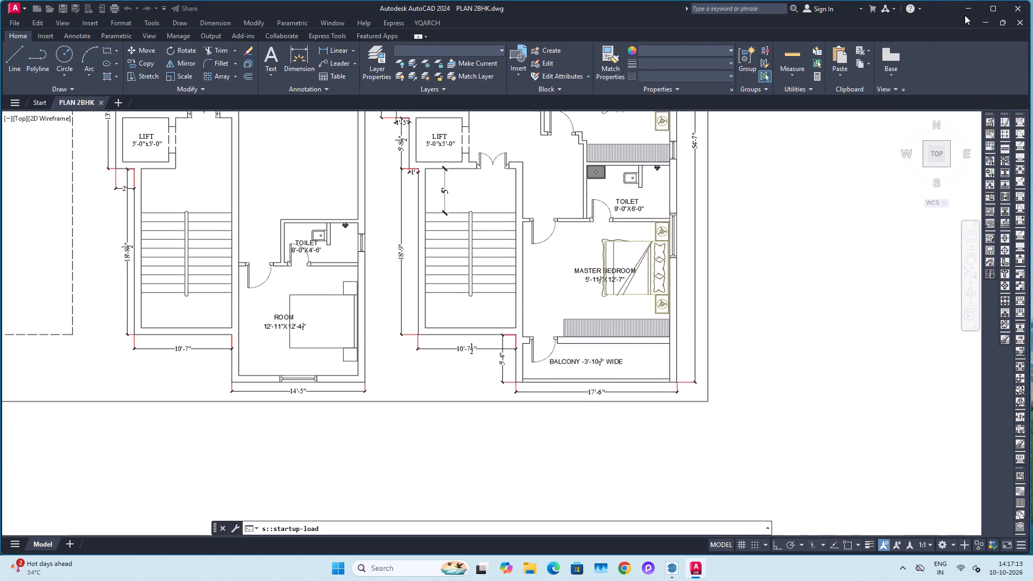
left_click(966, 11)
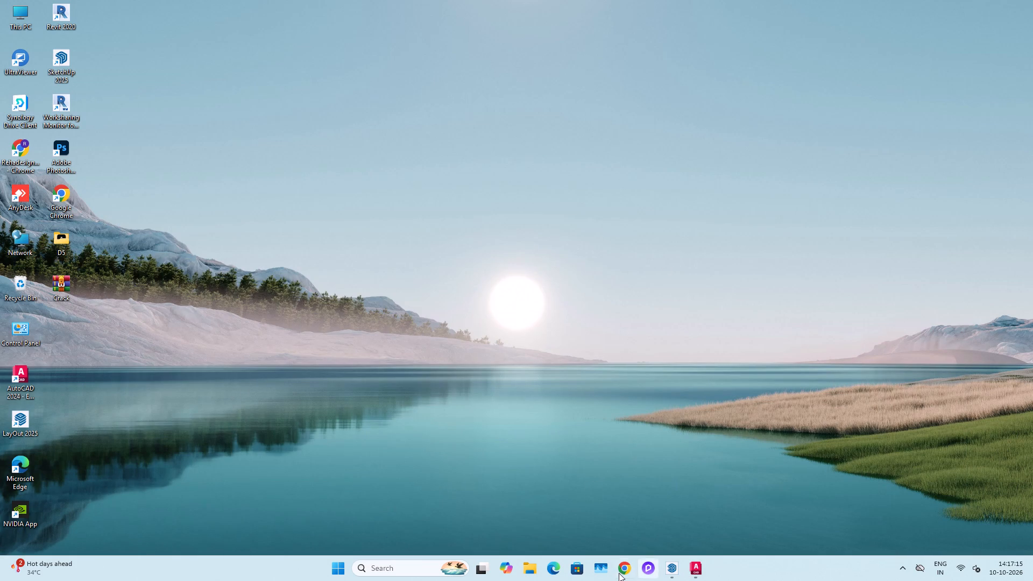
Switch to Chrome, search for Pinterest and open its site, and minimize the browser.
left_click(618, 573)
left_click(527, 67)
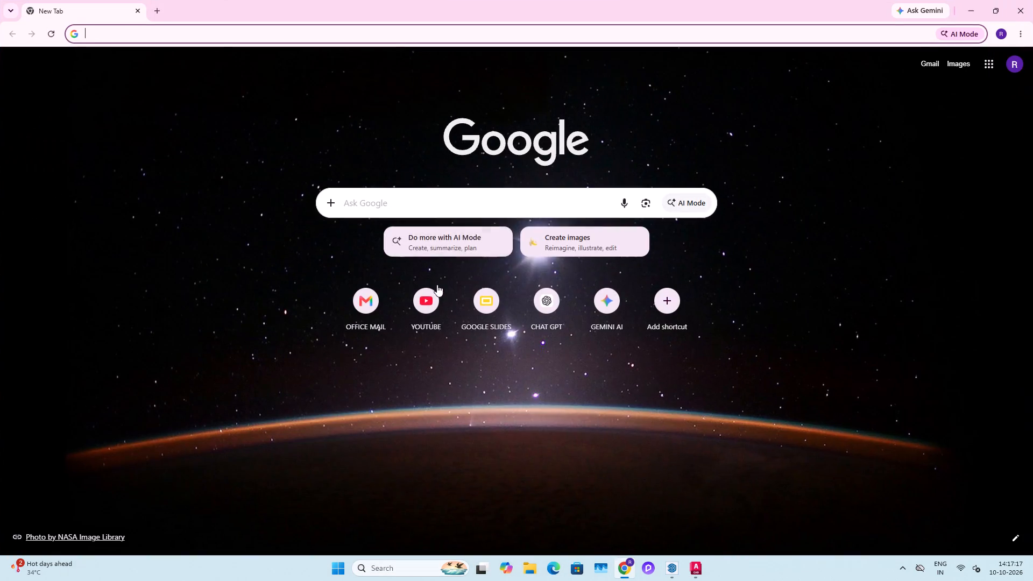
left_click(449, 190)
key("p")
key("i")
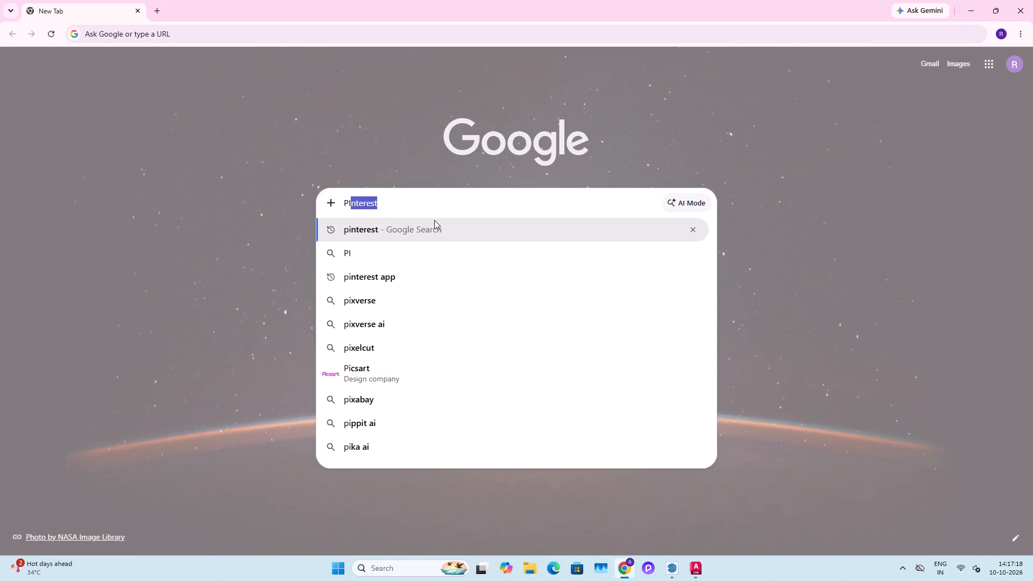
left_click(427, 228)
left_click(196, 162)
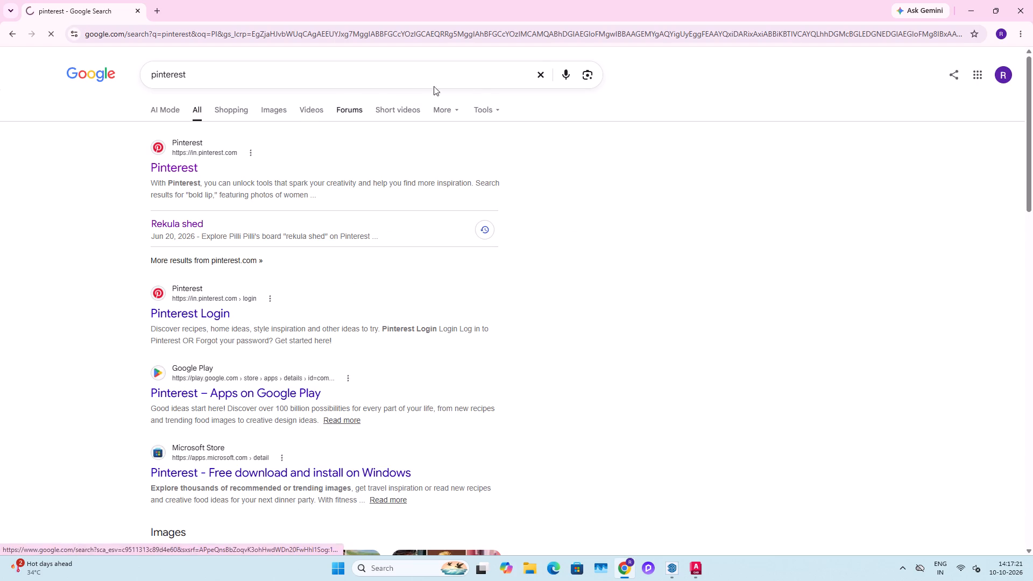
left_click(967, 6)
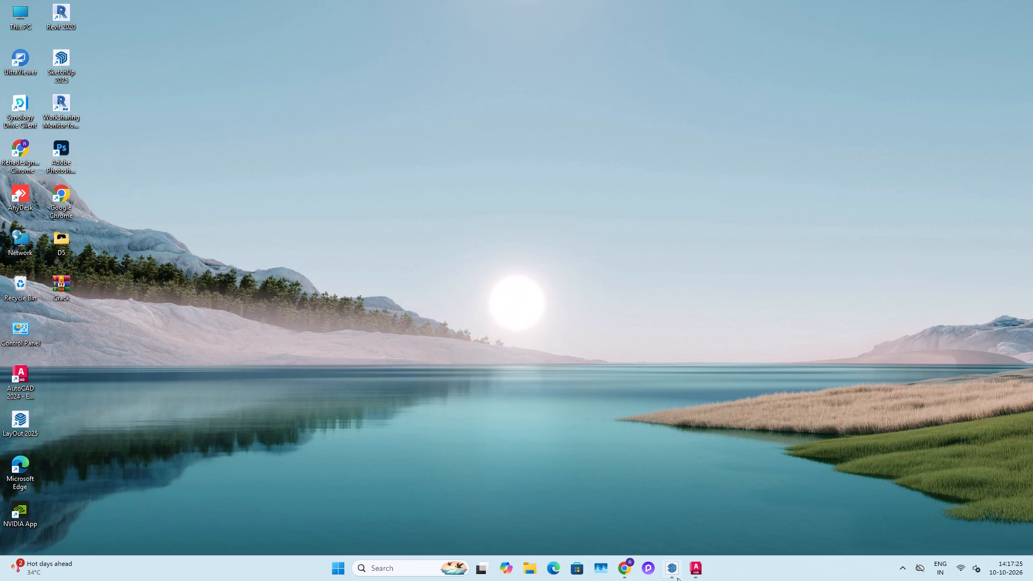
Switch back to SketchUp and draw a 9'4 1/2" by 4 1/2" rectangle over the front bathroom's wall on the kitchen side.
left_click(660, 522)
scroll(478, 345, "up", 1)
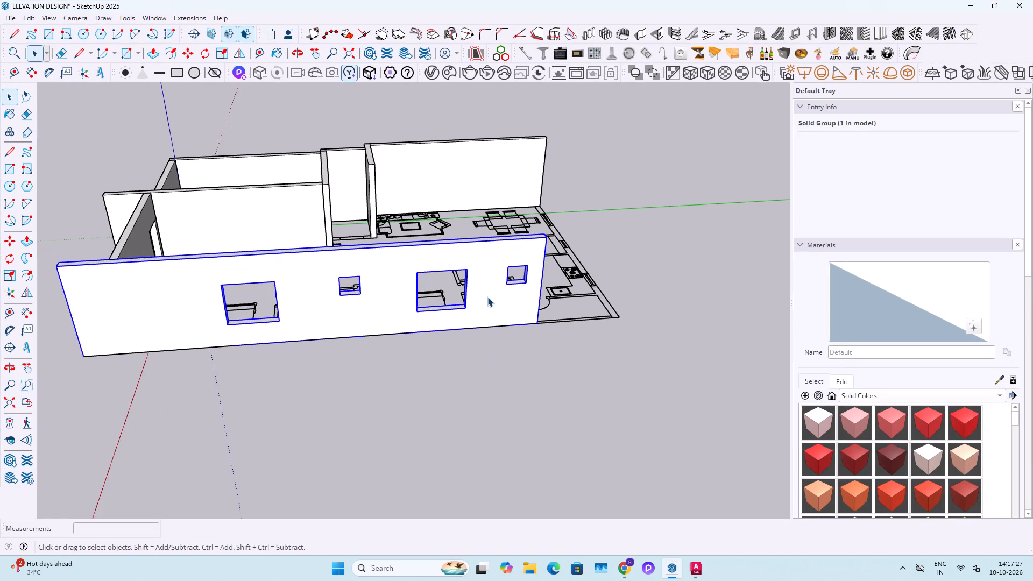
scroll(491, 299, "down", 3)
middle_click_drag(501, 310, 0, 330)
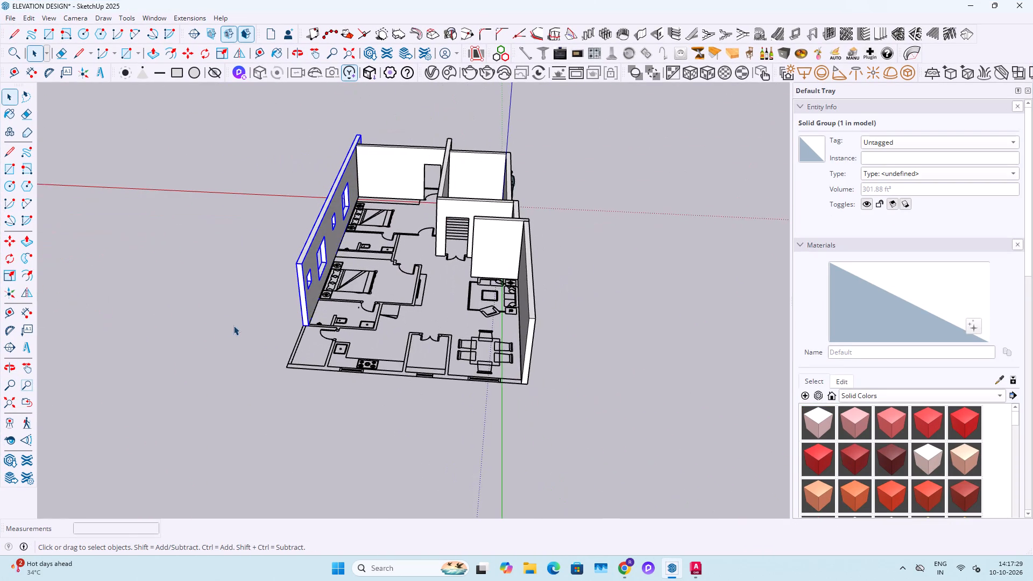
scroll(243, 324, "up", 18)
key("r")
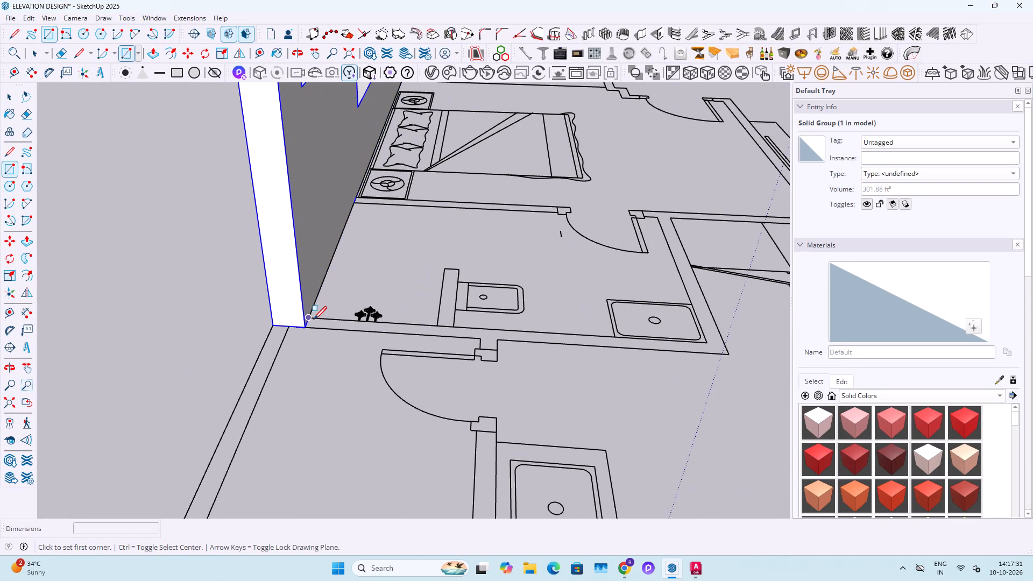
left_click(310, 321)
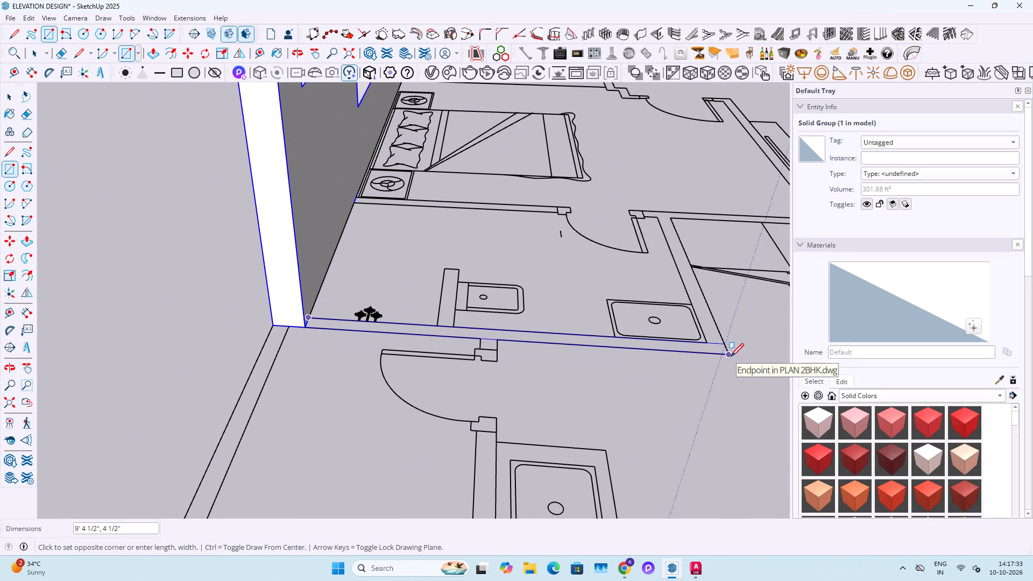
left_click(731, 358)
Raise the front bathroom's wall rectangle 10', level with the outer wall.
key("space")
scroll(585, 352, "down", 4)
key("p")
left_click(531, 340)
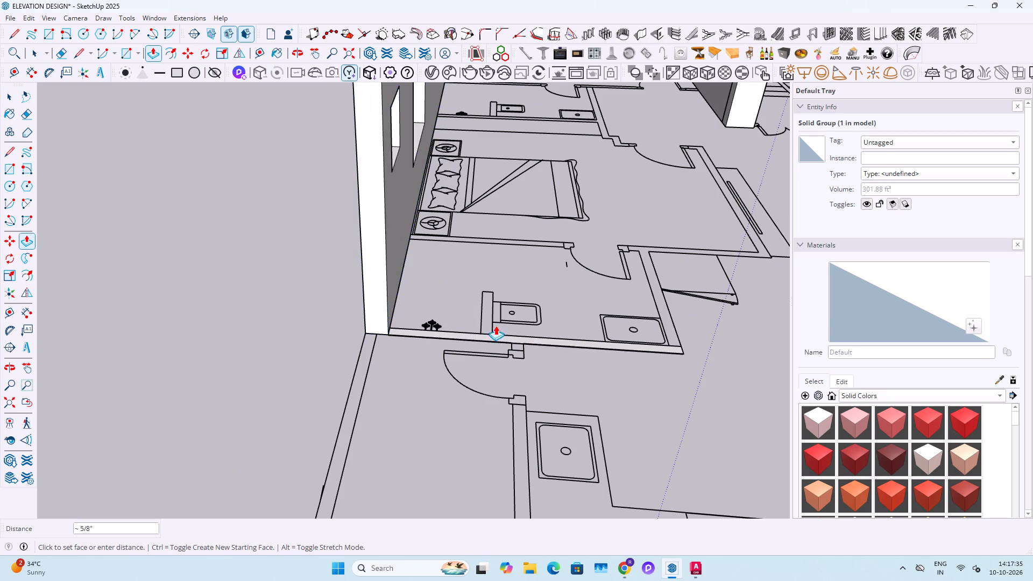
scroll(484, 318, "down", 9)
left_click(424, 207)
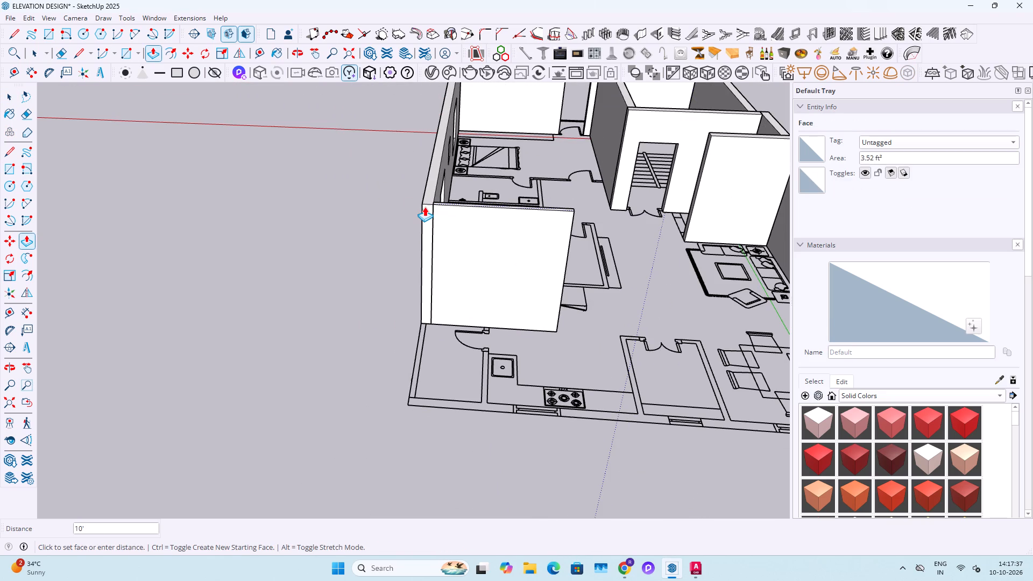
Make the raised front bathroom wall into a group.
key("space")
triple_click(473, 242)
left_click(473, 242)
right_click(473, 242)
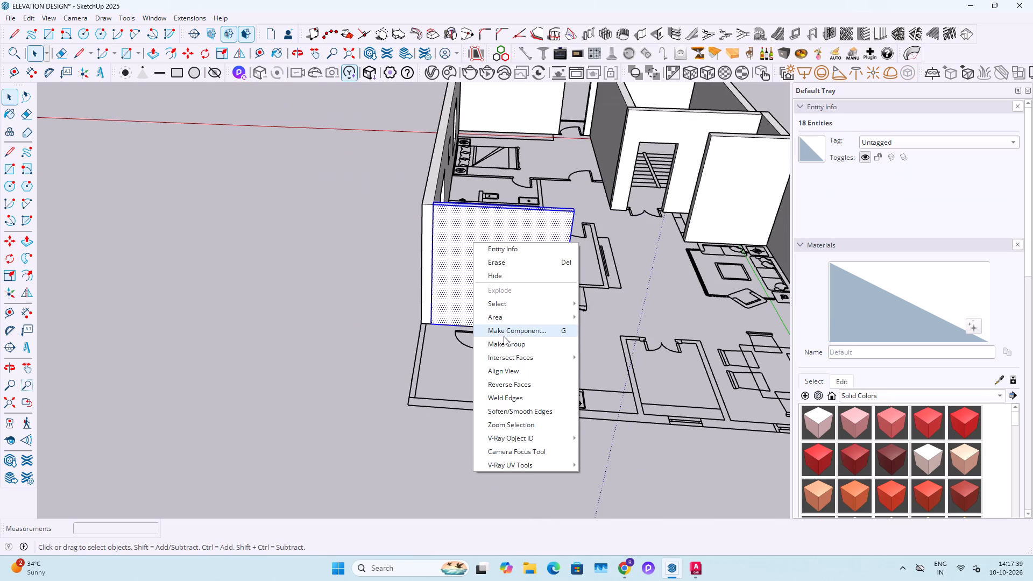
left_click(506, 342)
Draw a 4 1/2" wide rectangle over the kitchen's sink-side partition, from the bathroom wall to the front outer wall.
scroll(491, 355, "up", 10)
key("r")
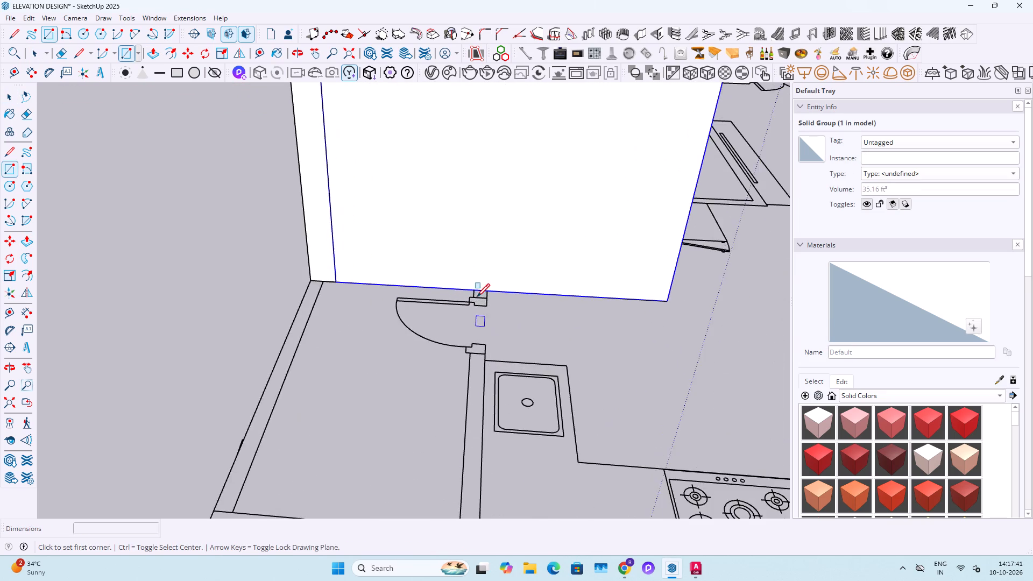
scroll(477, 298, "up", 2)
left_click(489, 292)
scroll(480, 377, "up", 1)
scroll(477, 397, "down", 9)
middle_click_drag(469, 426, 480, 334, "shift")
scroll(465, 417, "down", 1, "shift")
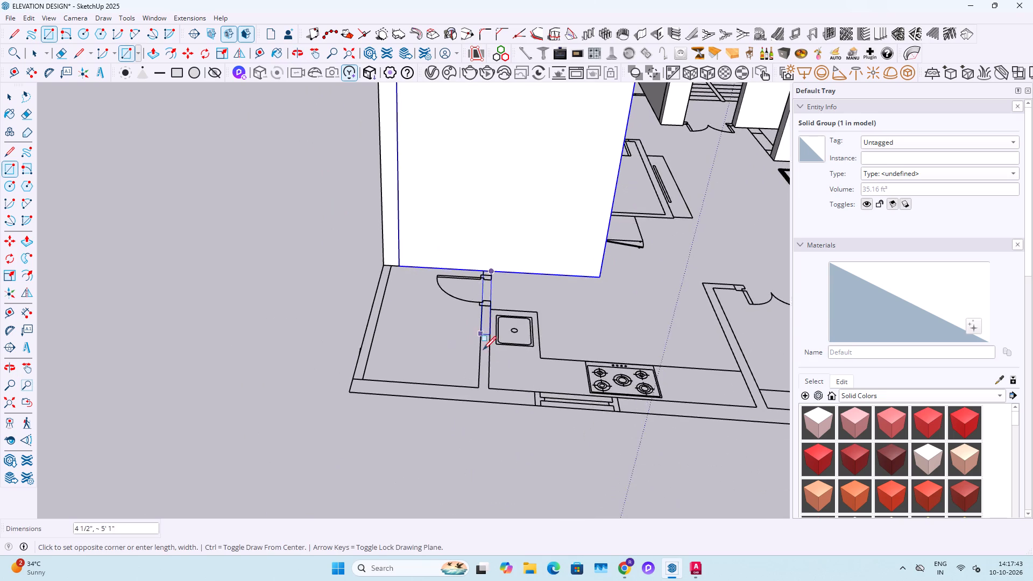
scroll(485, 359, "up", 3)
left_click(476, 392)
Place guides across the kitchen partition at both jambs of its door.
scroll(495, 303, "up", 12)
key("space")
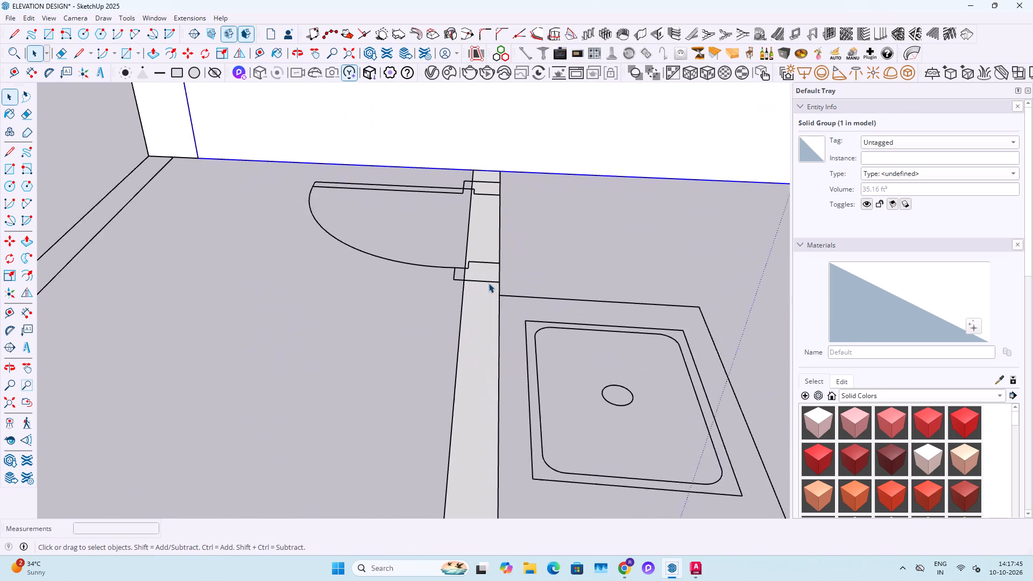
key("t")
double_click(492, 279)
double_click(491, 172)
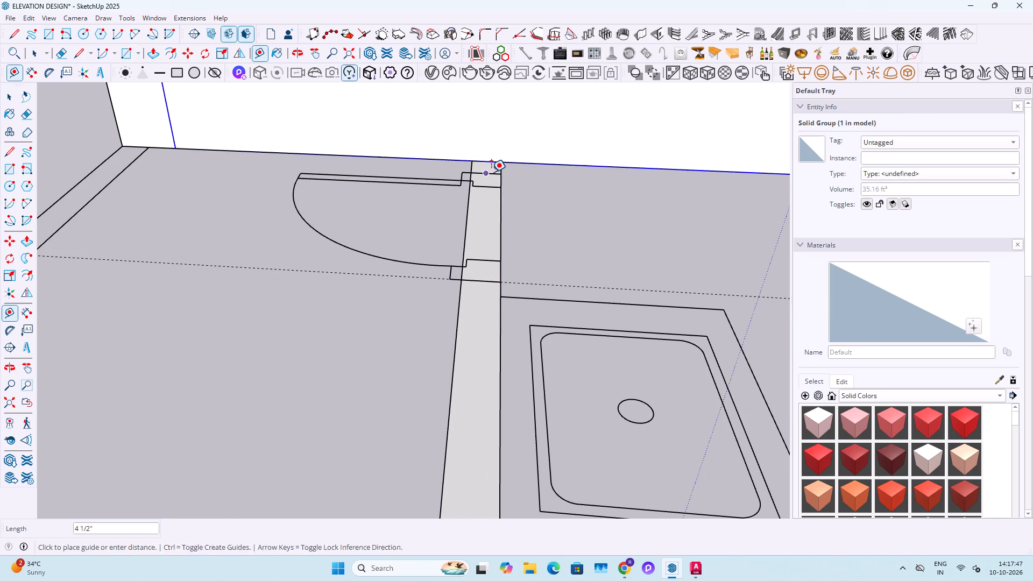
key("space")
Raise the kitchen partition rectangle to the top of the adjoining bathroom wall.
left_click(478, 239)
scroll(478, 239, "down", 14)
key("p")
left_click(478, 239)
scroll(478, 239, "down", 2)
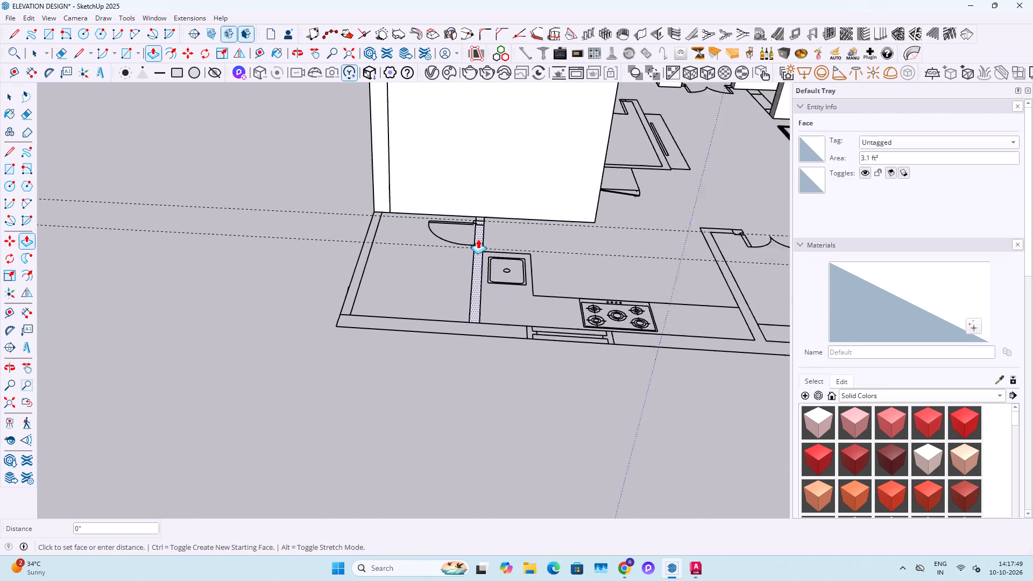
scroll(478, 239, "down", 9)
left_click(529, 153)
key("space")
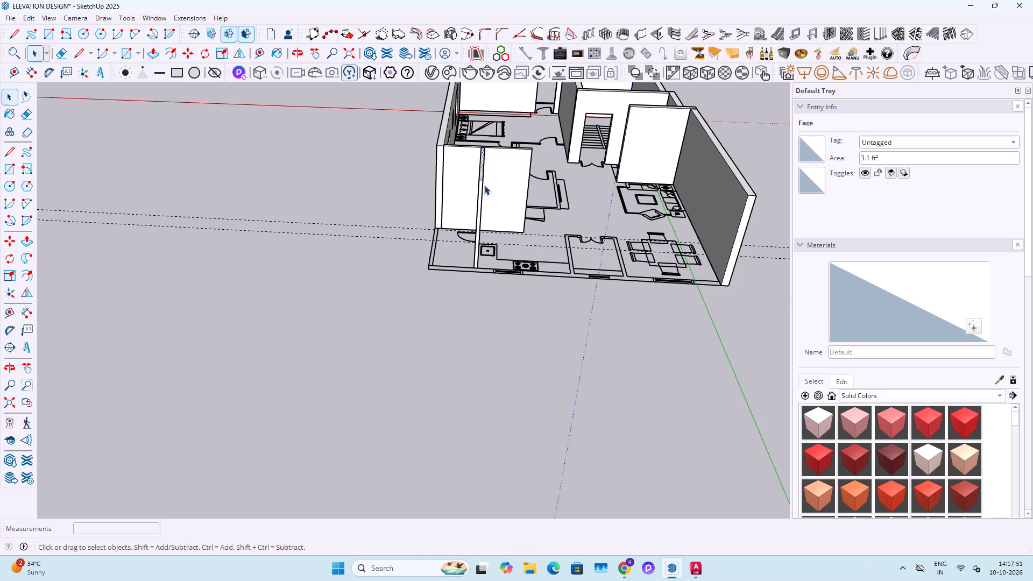
Place two vertical guides on the kitchen partition's face, aligned with the door jamb guides on the floor.
middle_click_drag(478, 195, 273, 232)
scroll(466, 254, "up", 20)
key("t")
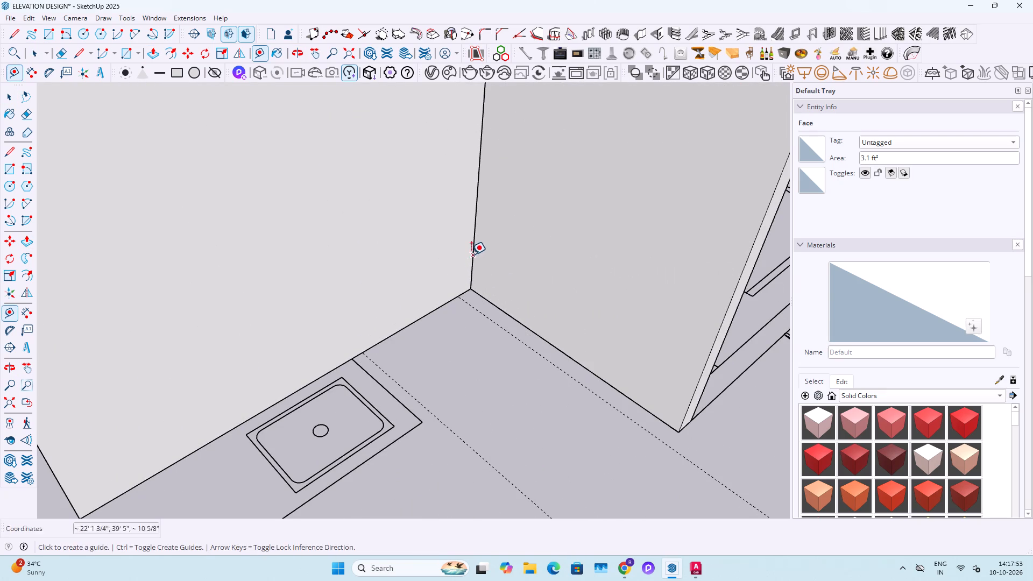
left_click(473, 253)
left_click(458, 296)
left_click(457, 284)
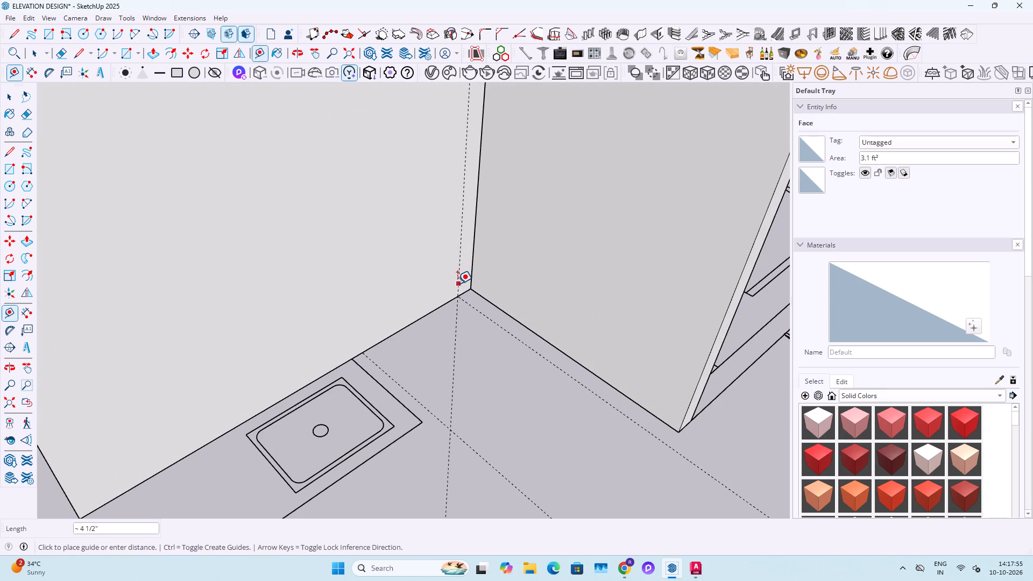
left_click(363, 351)
Place a horizontal guide 7' above the floor on the kitchen partition's face.
left_click(383, 339)
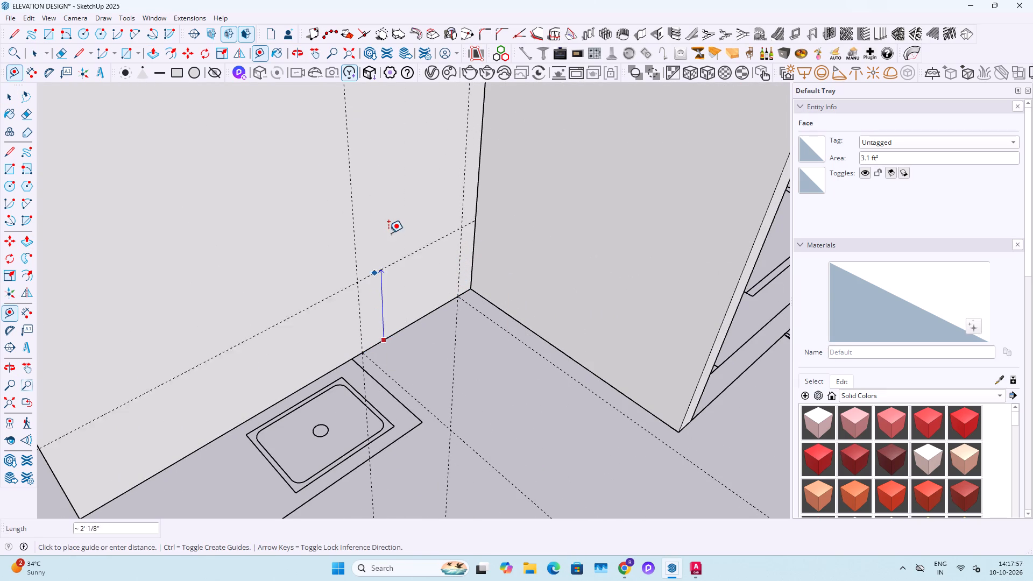
scroll(392, 225, "down", 1)
type("7'")
key("Return")
key("space")
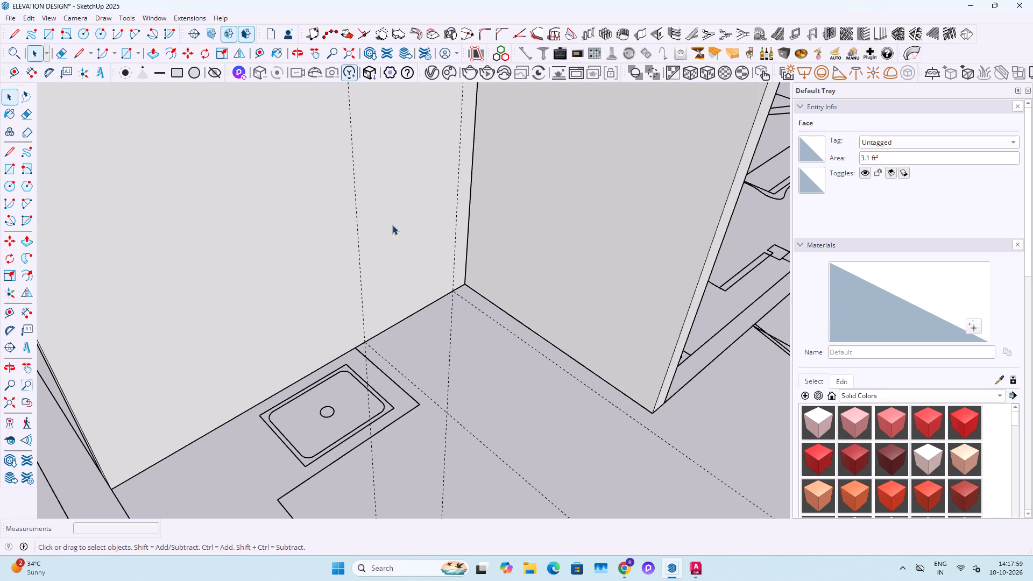
Draw a 7' by 2'6" door rectangle on the kitchen partition's face between the guides.
key("r")
left_click(456, 293)
scroll(396, 258, "down", 2)
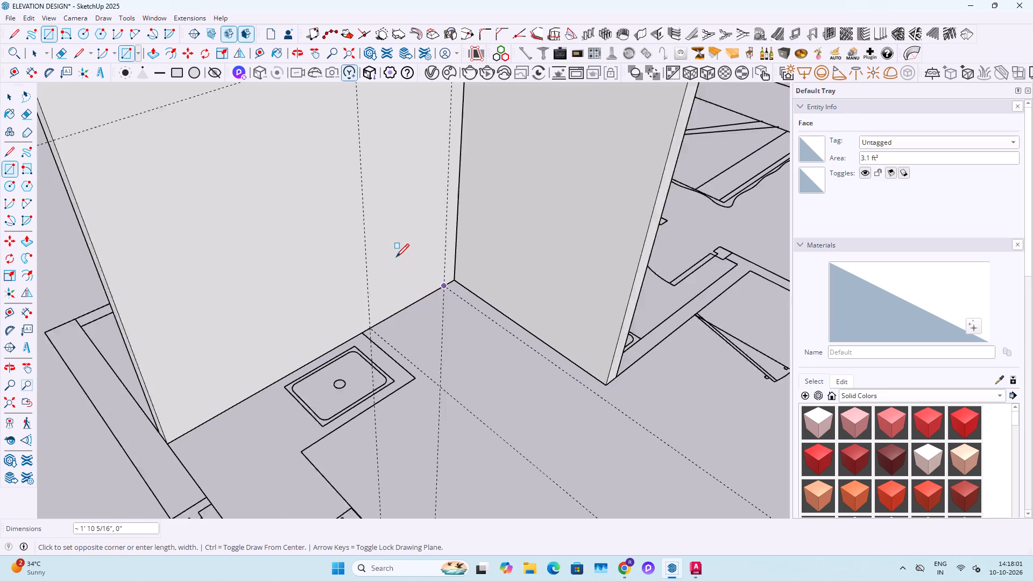
scroll(396, 258, "down", 1)
middle_click_drag(402, 252, 422, 323, "shift")
left_click(386, 162)
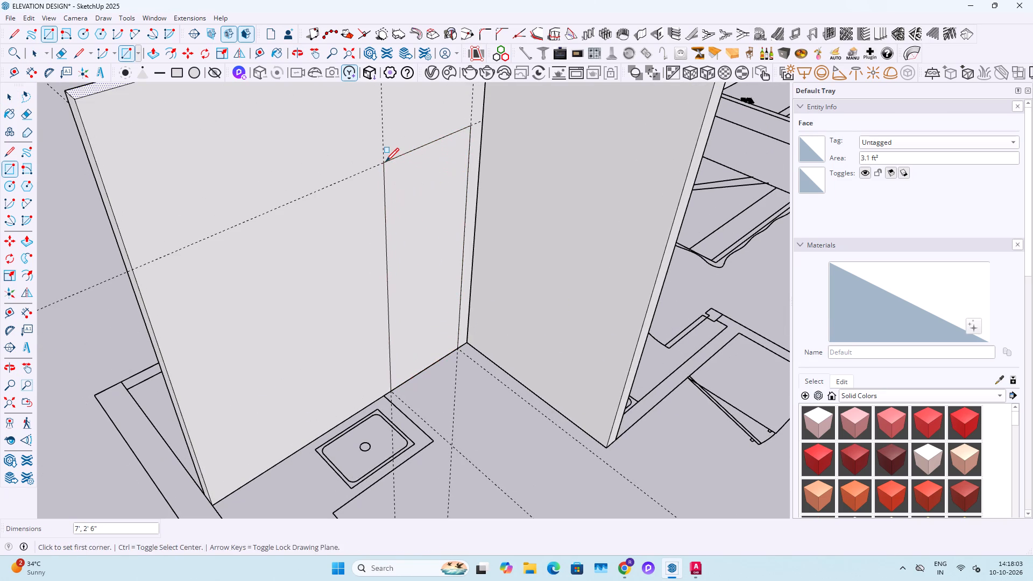
Push the door rectangle 4 1/2" through the kitchen partition to cut the doorway.
key("space")
left_click(442, 227)
key("p")
left_click(442, 227)
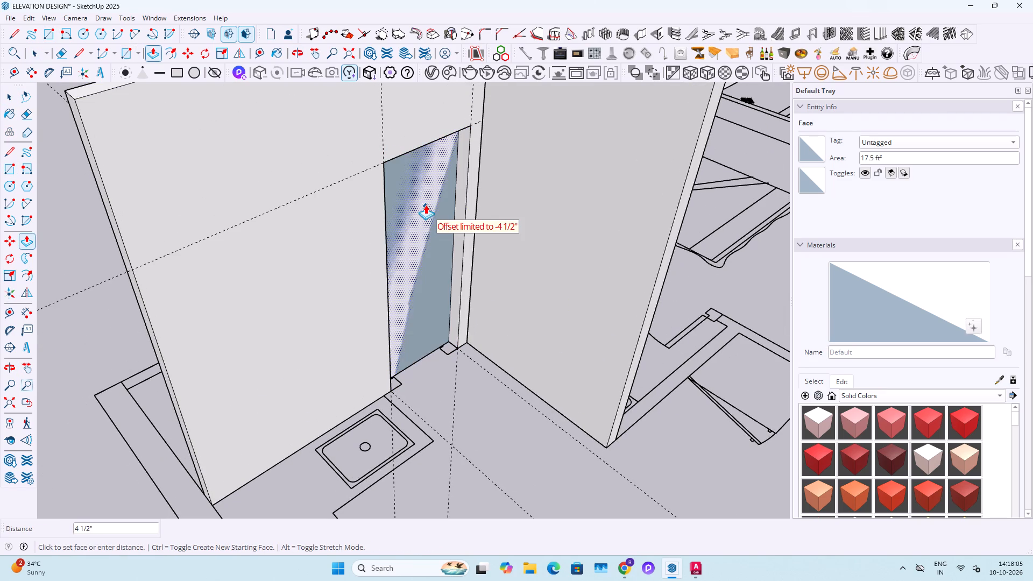
left_click(425, 204)
Make the whole kitchen partition, including its door opening, into a group.
scroll(425, 203, "down", 5)
key("space")
triple_click(383, 246)
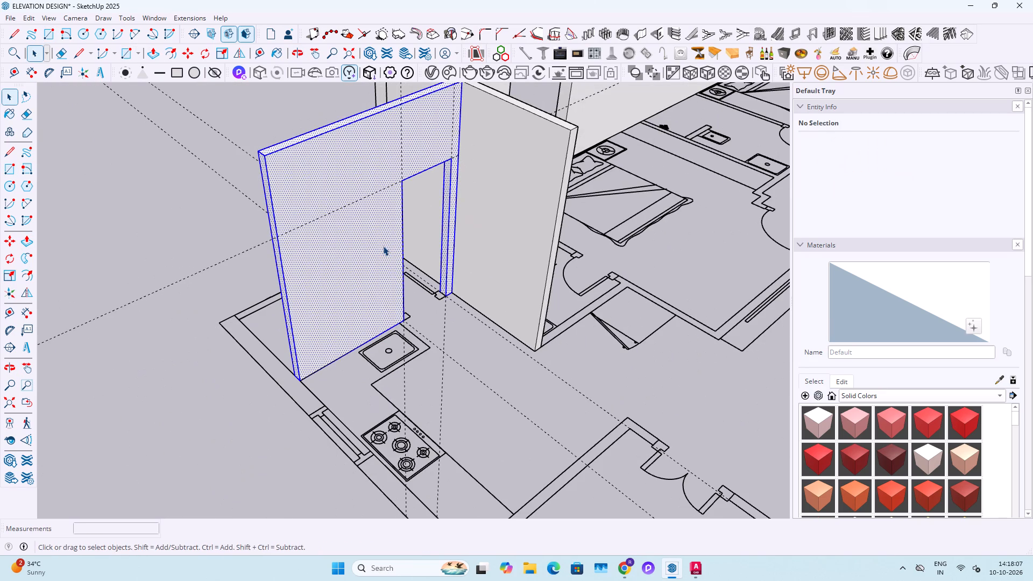
right_click(383, 246)
left_click(435, 351)
Draw a rectangle about 29'8" by 9" over the outer wall's plan outline along the kitchen and dining area.
middle_click_drag(370, 314, 534, 360)
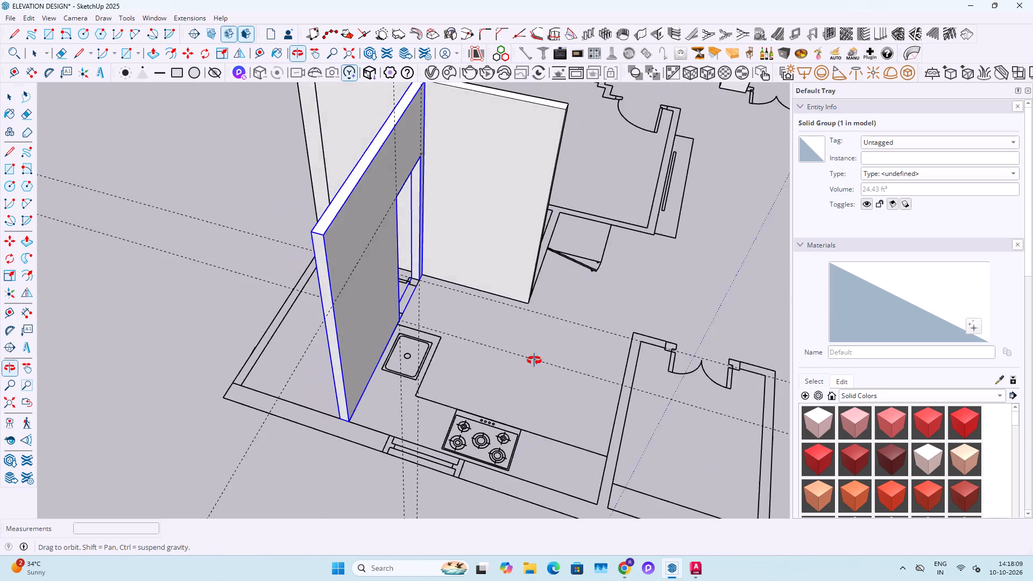
middle_click_drag(534, 360, 539, 361)
key("r")
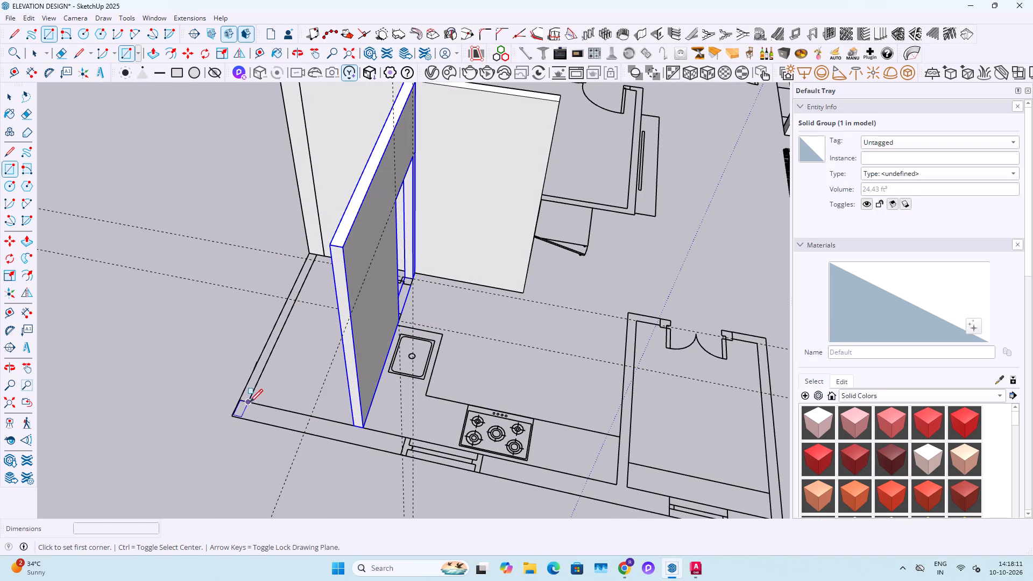
left_click(234, 420)
scroll(311, 395, "down", 5)
middle_click_drag(472, 390, 332, 358, "shift")
scroll(561, 471, "up", 4)
left_click(622, 465)
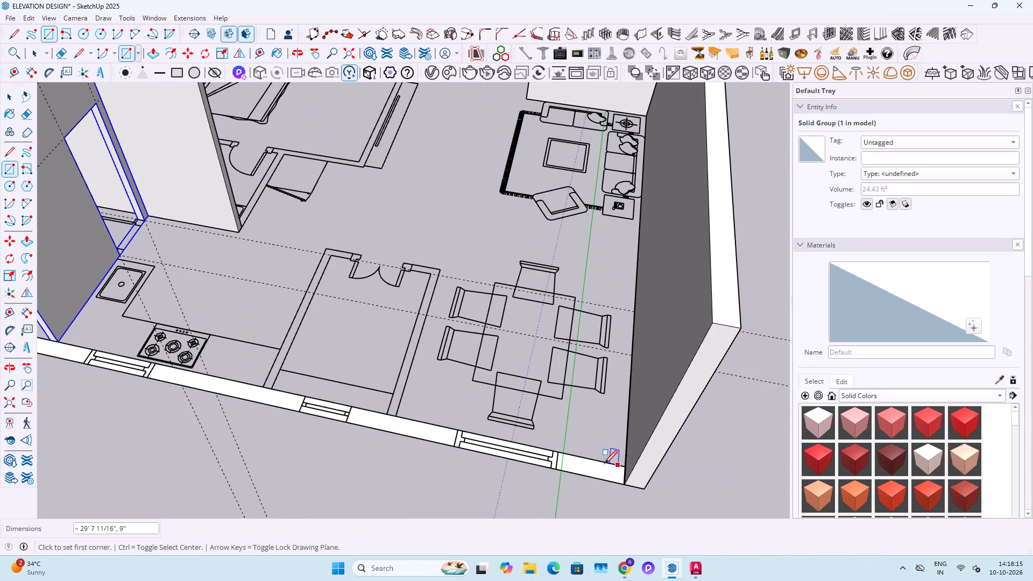
key("space")
Place floor guides along both jambs of the dining window and of the small middle window in the outer wall.
scroll(588, 466, "up", 9)
key("t")
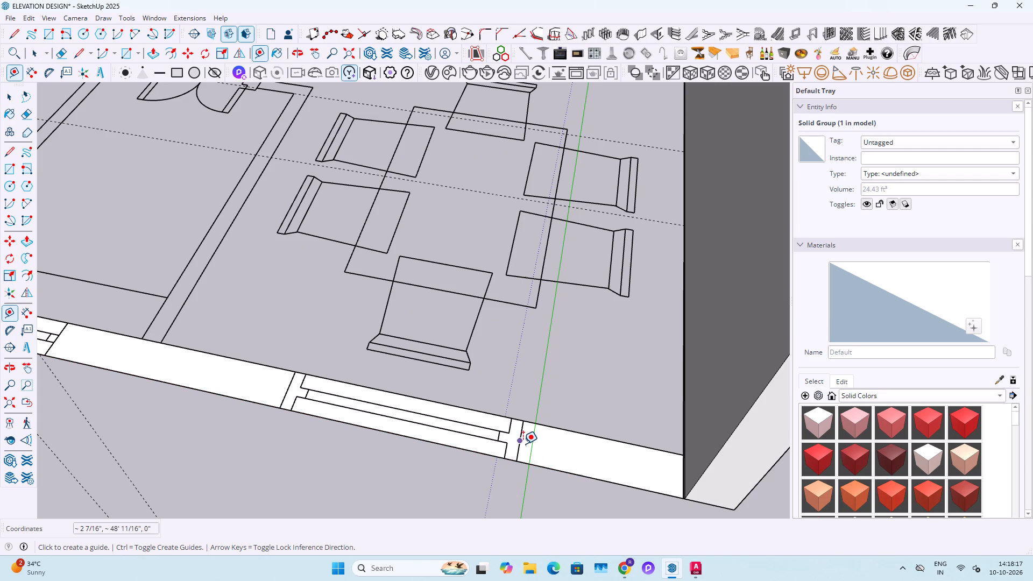
double_click(522, 444)
double_click(287, 385)
scroll(298, 381, "down", 3)
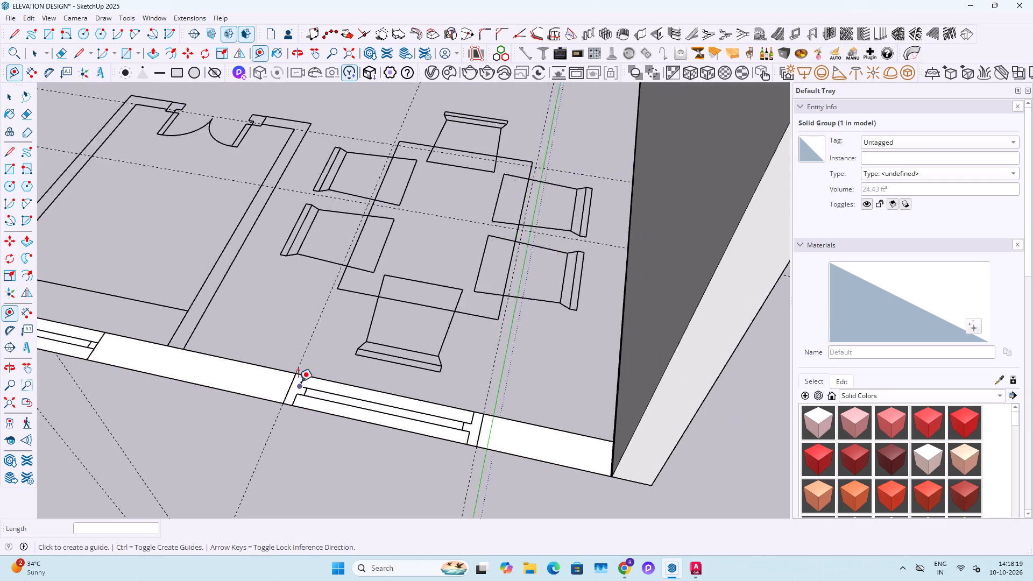
middle_click_drag(171, 357, 475, 355, "shift")
scroll(396, 347, "up", 5)
double_click(427, 334)
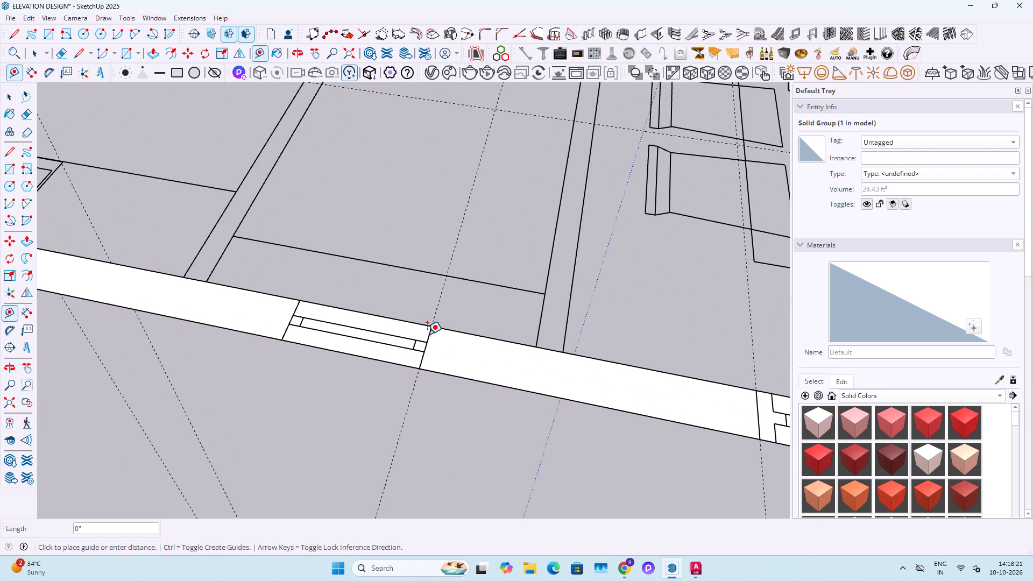
double_click(294, 309)
Place floor guides along both jambs of the kitchen window beside the stove.
scroll(335, 327, "up", 1)
scroll(340, 342, "down", 12)
scroll(189, 316, "up", 12)
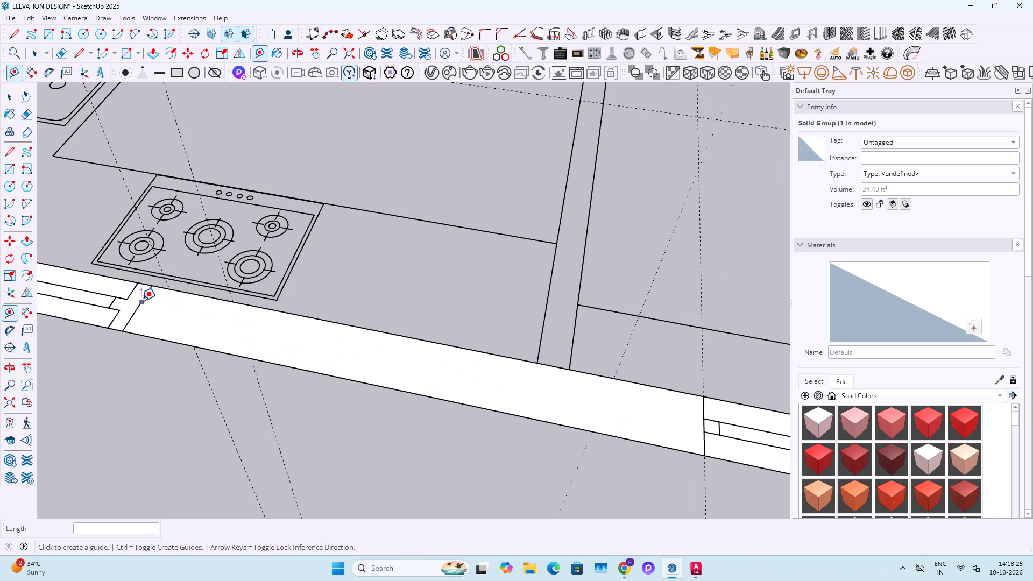
double_click(140, 300)
middle_click_drag(140, 306, 424, 349, "shift")
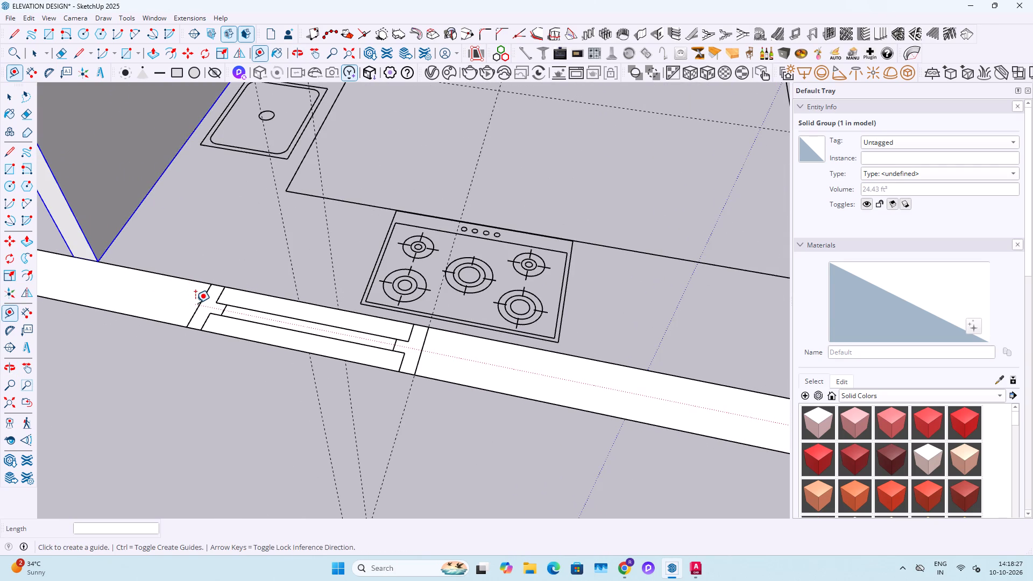
double_click(196, 309)
key("space")
Raise the outer wall rectangle to the top of the adjoining side wall.
scroll(252, 309, "down", 17)
key("space")
key("space")
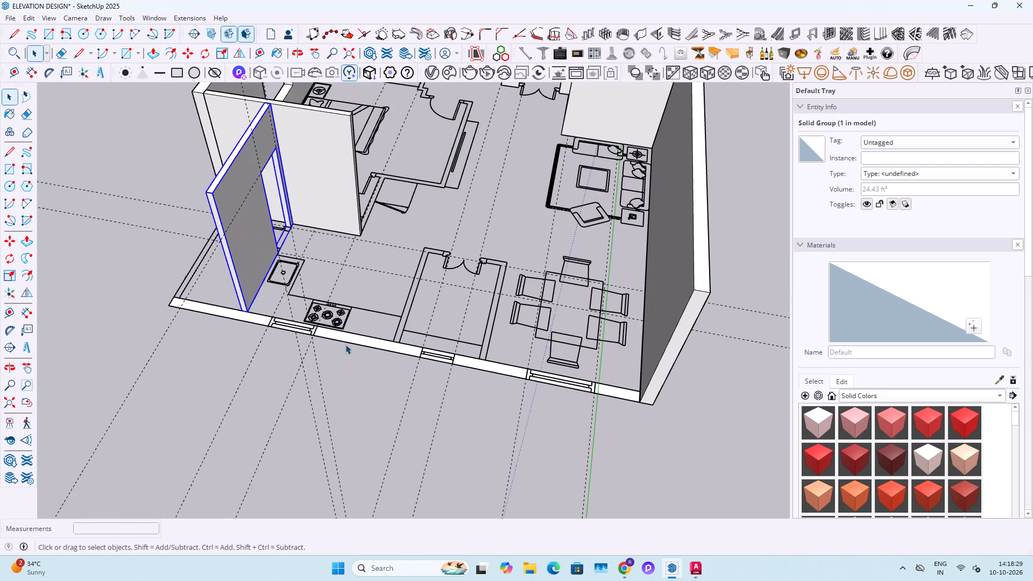
left_click(349, 335)
key("p")
left_click(348, 335)
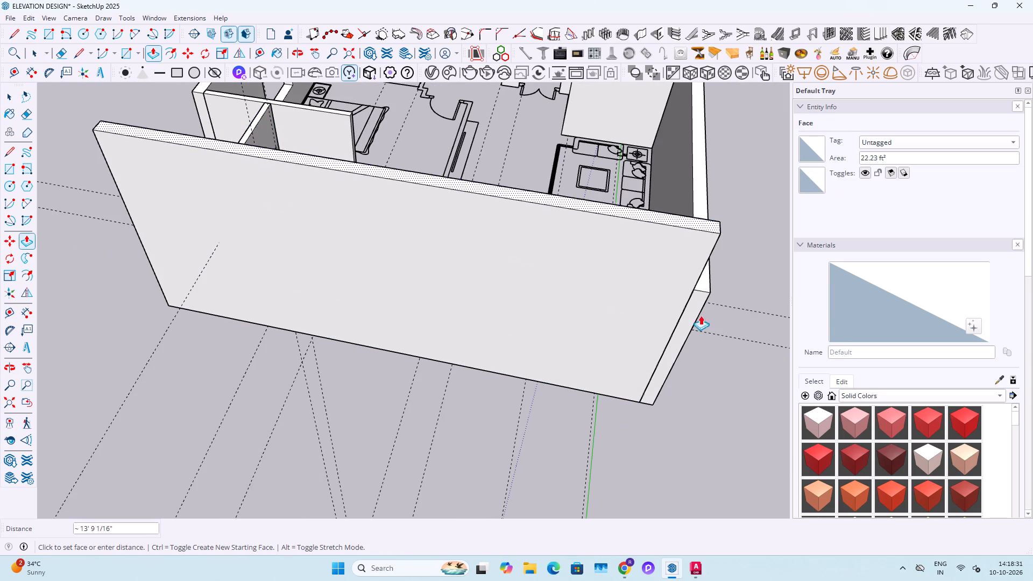
left_click(707, 289)
key("space")
Place two vertical guides on the outer wall's outside face, aligned with the dining window's jamb guides on the floor.
scroll(657, 366, "up", 3)
middle_click_drag(634, 396, 632, 373)
key("t")
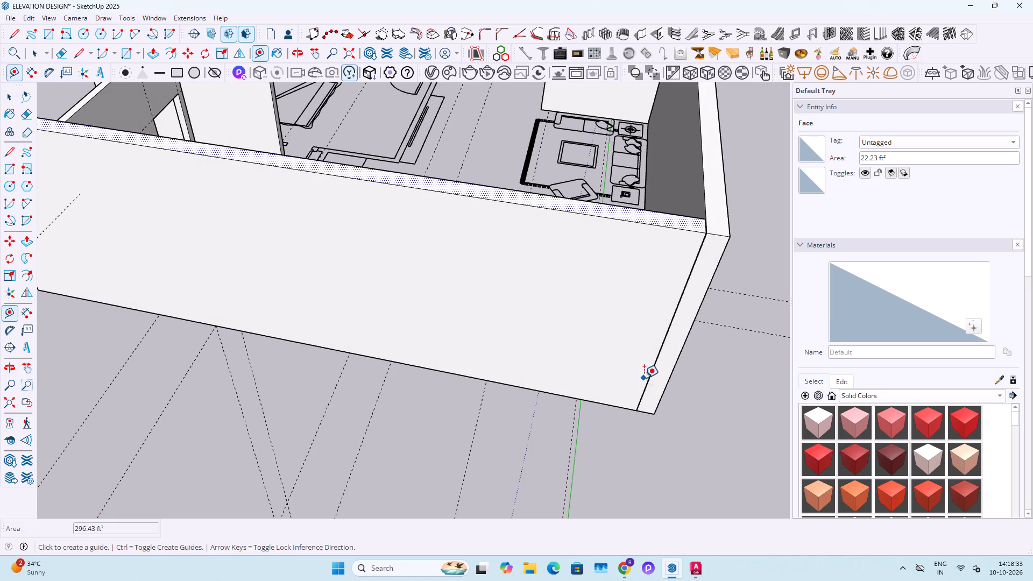
left_click(649, 385)
scroll(448, 403, "up", 2)
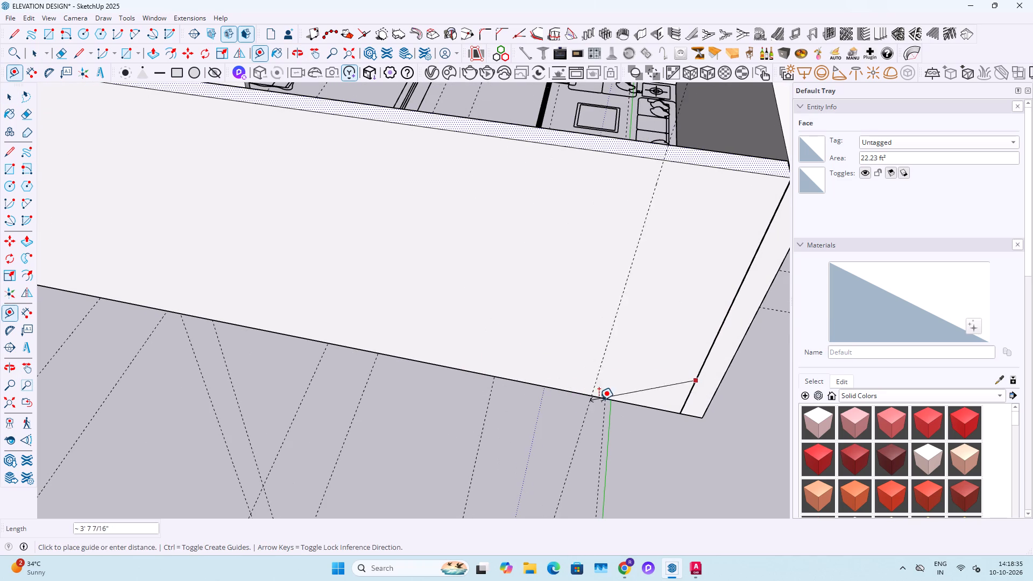
left_click(604, 395)
left_click(613, 376)
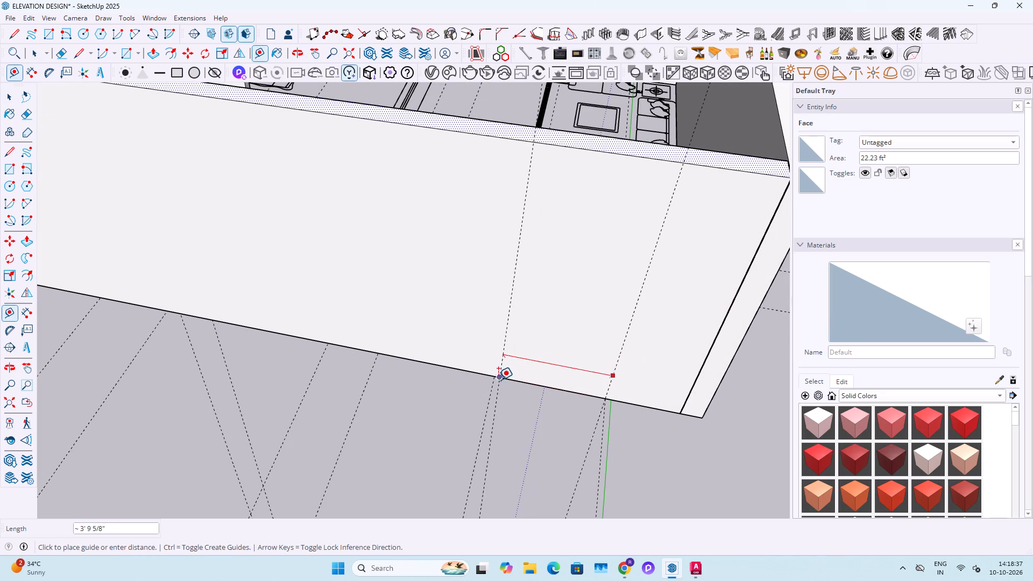
left_click(494, 378)
Place horizontal guides 7' and 2'6" above the base on the outer wall's outside face.
left_click(516, 381)
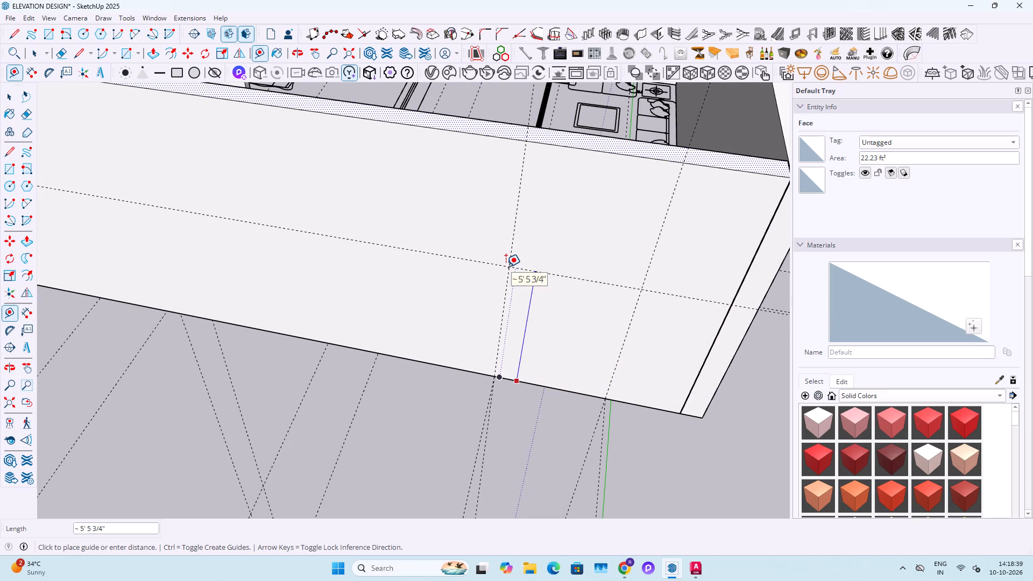
key("7")
key("apostrophe")
key("Return")
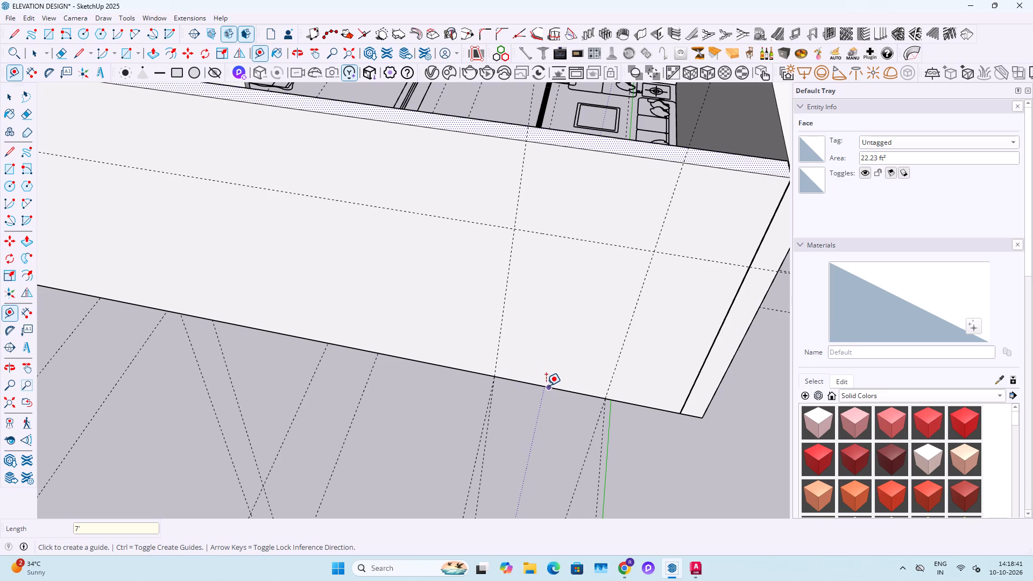
left_click(546, 386)
type("2'6")
key("shift+quotedbl")
key("Return")
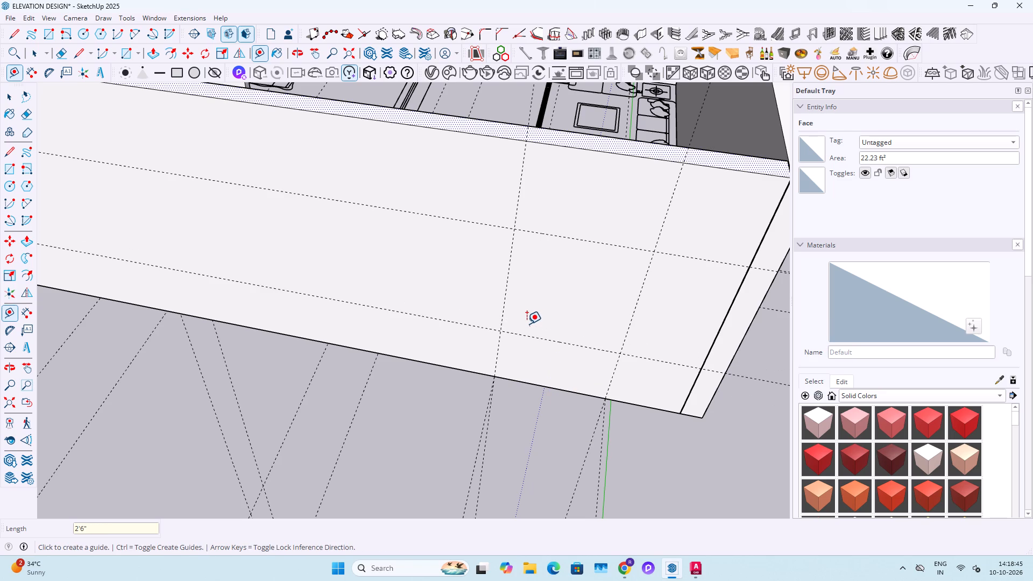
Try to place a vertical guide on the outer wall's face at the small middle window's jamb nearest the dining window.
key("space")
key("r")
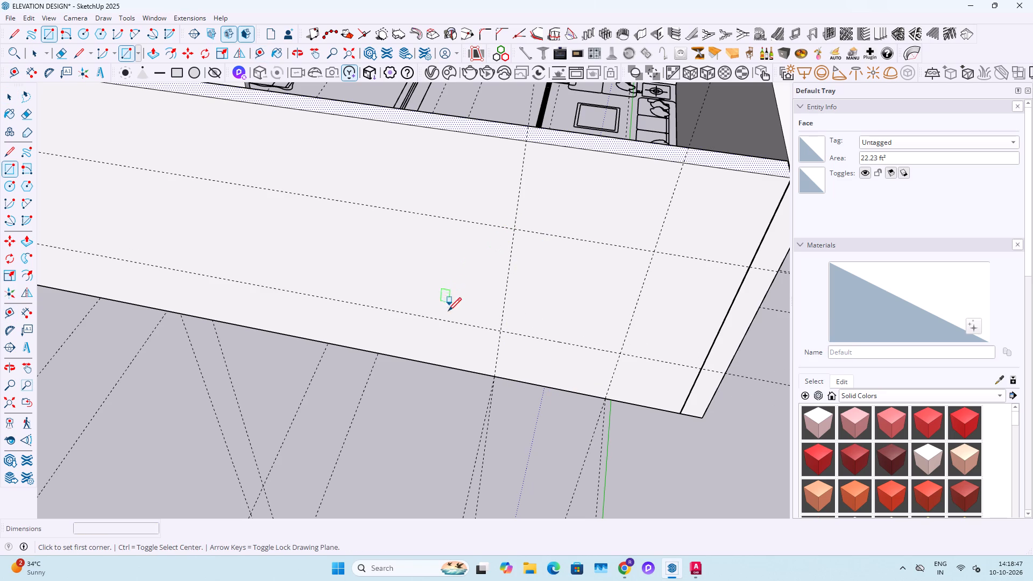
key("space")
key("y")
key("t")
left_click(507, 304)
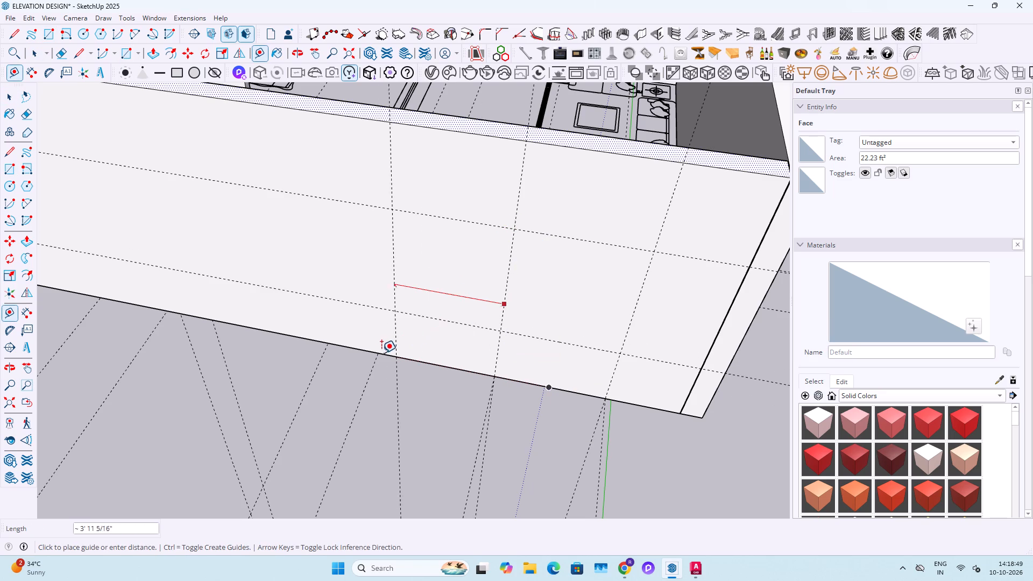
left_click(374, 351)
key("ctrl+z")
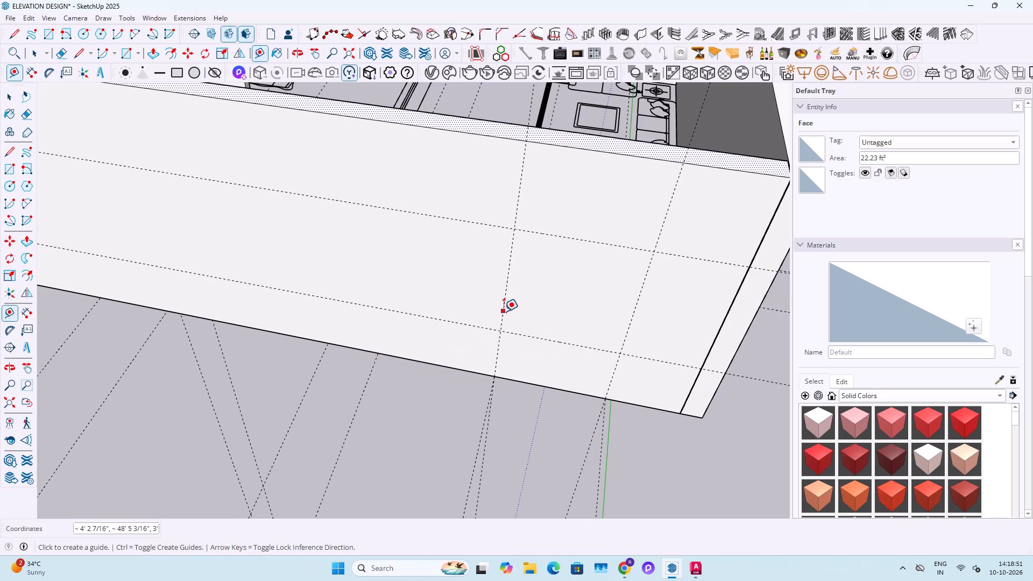
Place two vertical guides on the outer wall's face, aligned with the small middle window's jamb guides on the floor.
left_click(504, 311)
left_click(379, 350)
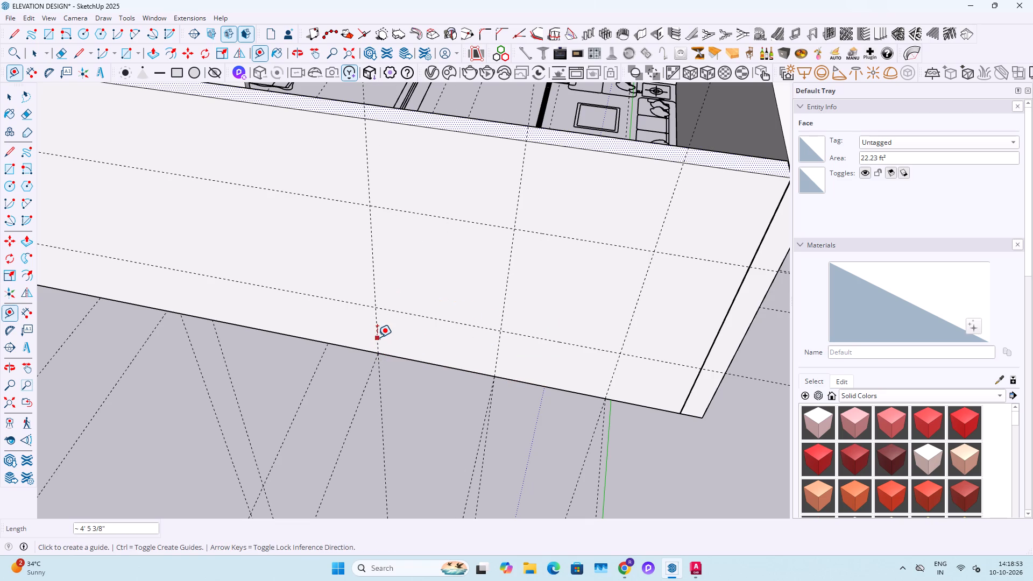
left_click(377, 337)
middle_click_drag(347, 353, 211, 330)
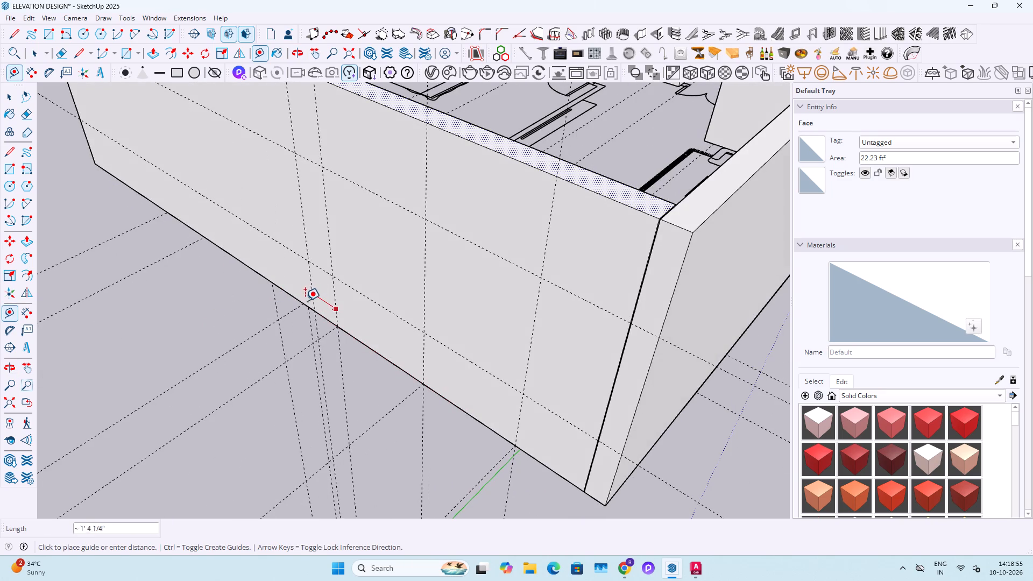
left_click(303, 303)
Place two vertical guides on the outer wall's face, aligned with the kitchen window's jamb guides on the floor.
middle_click_drag(281, 289, 446, 429, "shift")
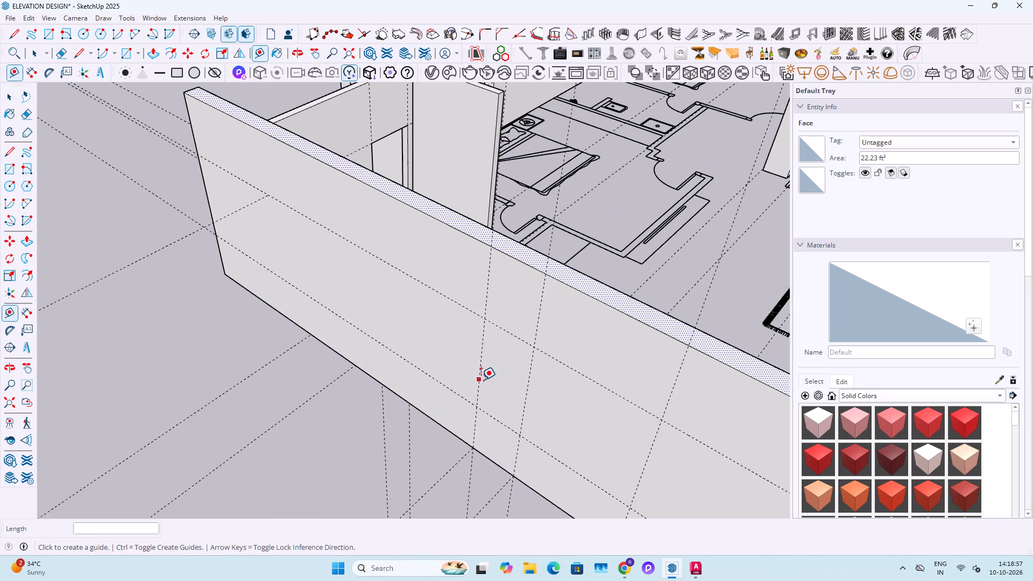
left_click(481, 380)
scroll(356, 368, "up", 4)
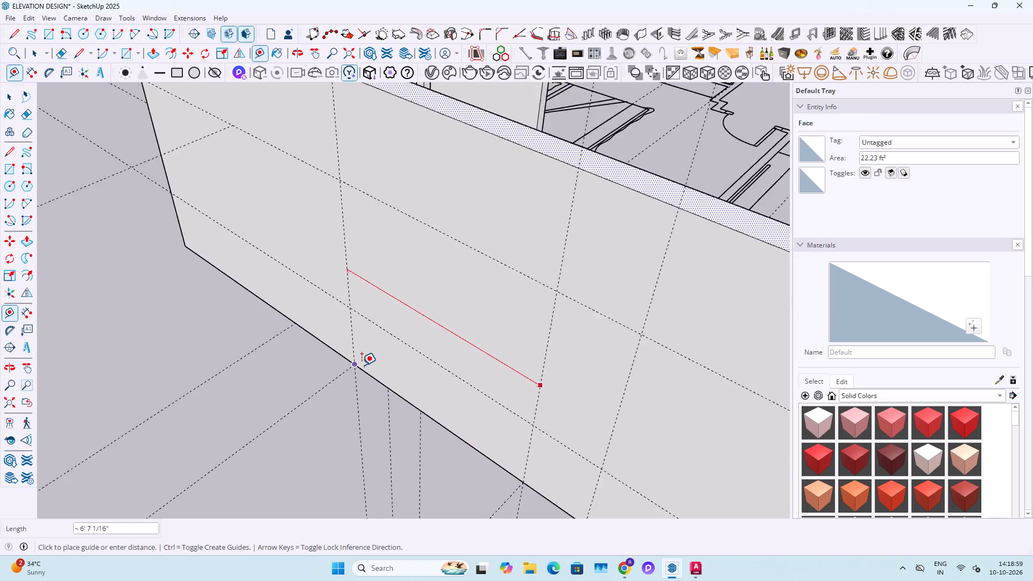
left_click(356, 364)
left_click(353, 350)
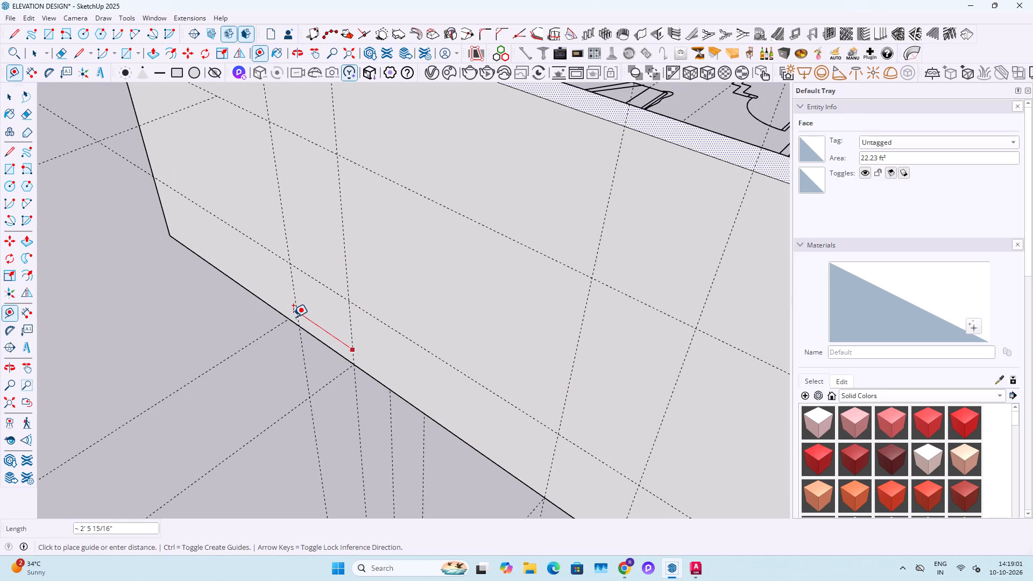
left_click(290, 317)
Place a horizontal guide 2' below the 7' guide on the outer wall's face.
scroll(386, 318, "down", 3)
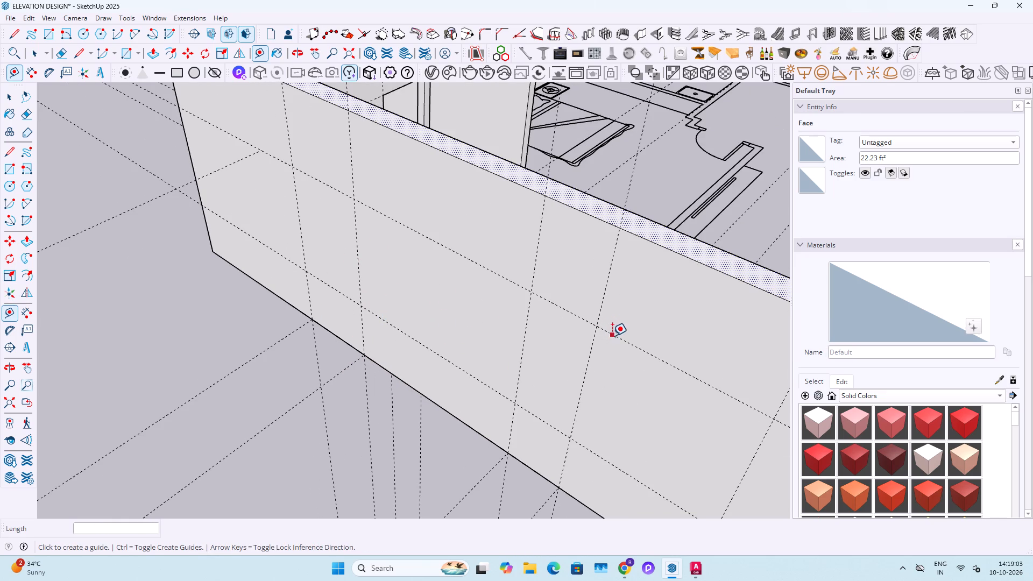
left_click(612, 336)
type("2'")
key("Return")
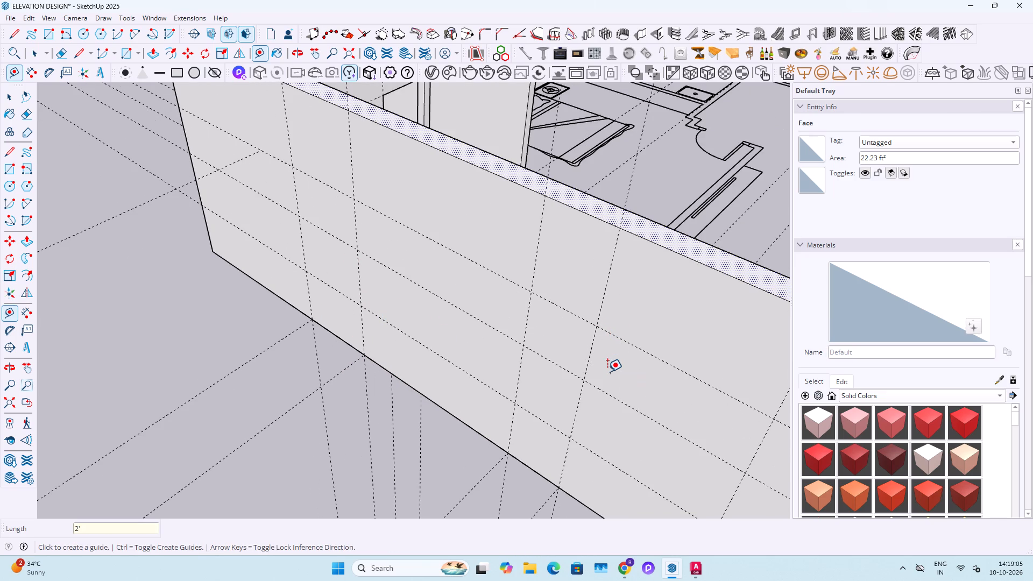
Draw the small middle window's 2' high rectangle on the outer wall's face between its guides.
middle_click_drag(463, 370, 545, 381)
scroll(495, 359, "down", 7)
key("space")
scroll(578, 360, "up", 8)
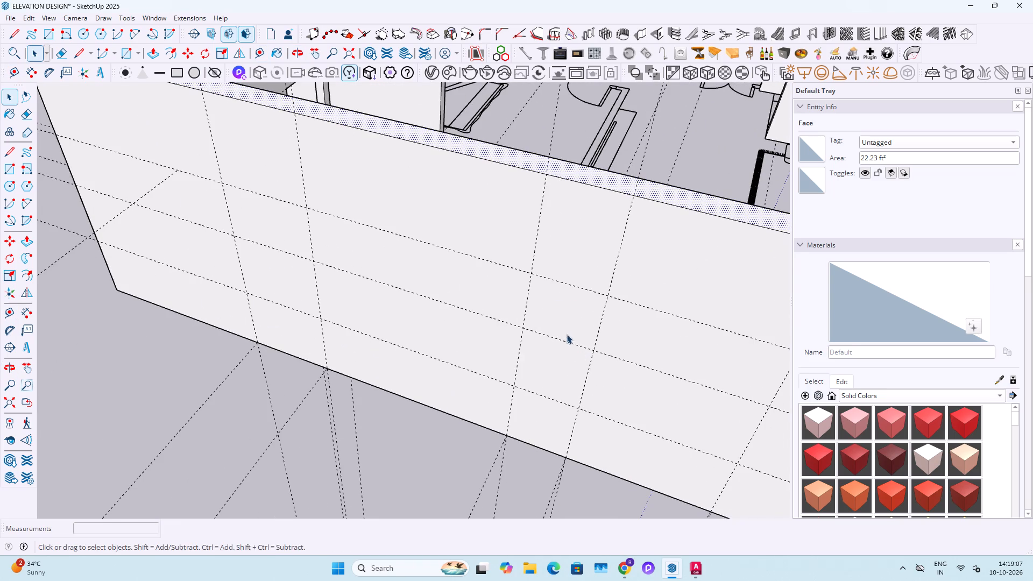
key("r")
left_click(530, 273)
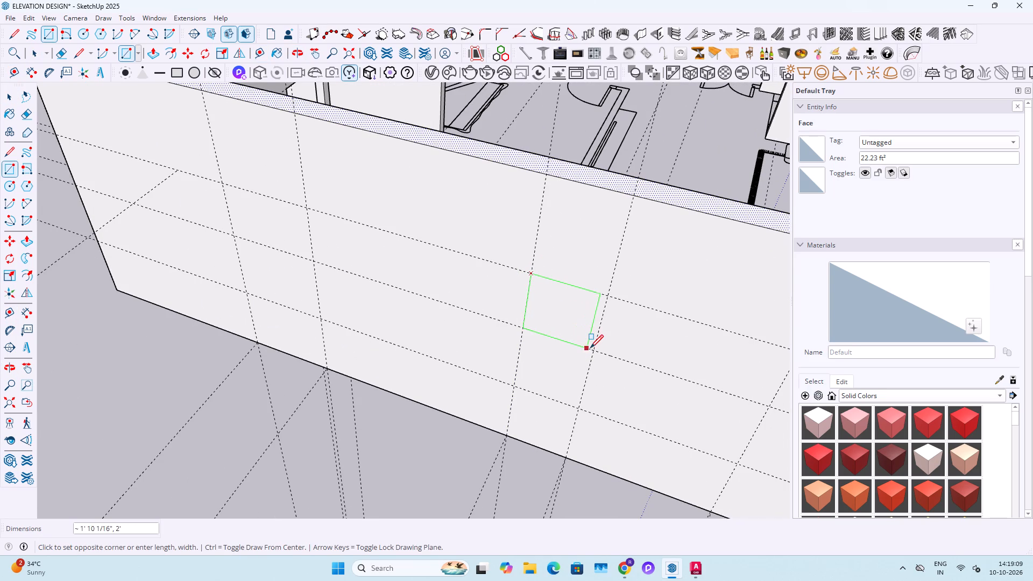
left_click(595, 351)
key("space")
Draw the 4'6" by 3' kitchen window rectangle and the dining window rectangle between the 7' and 2'6" guides.
key("r")
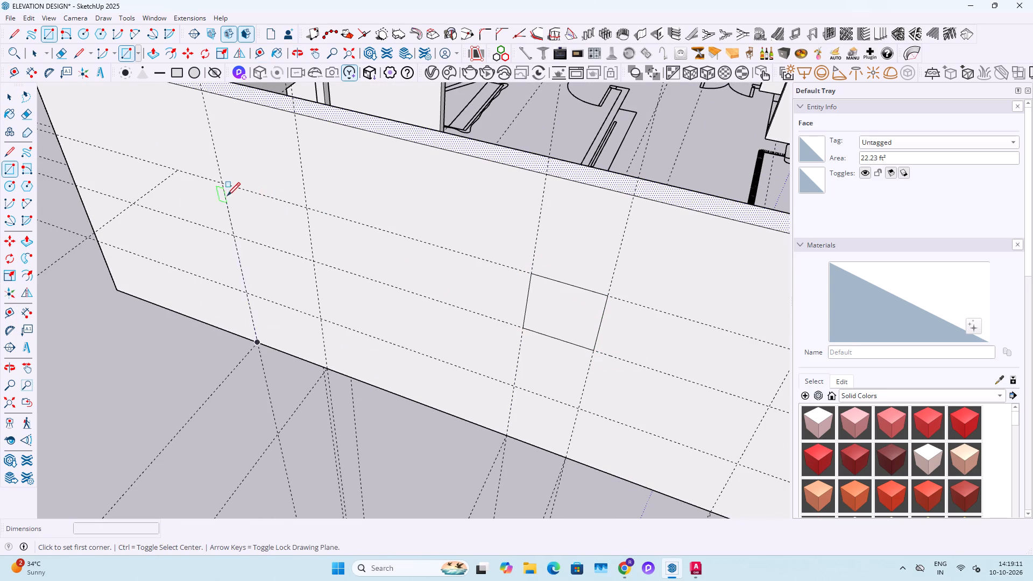
left_click(228, 186)
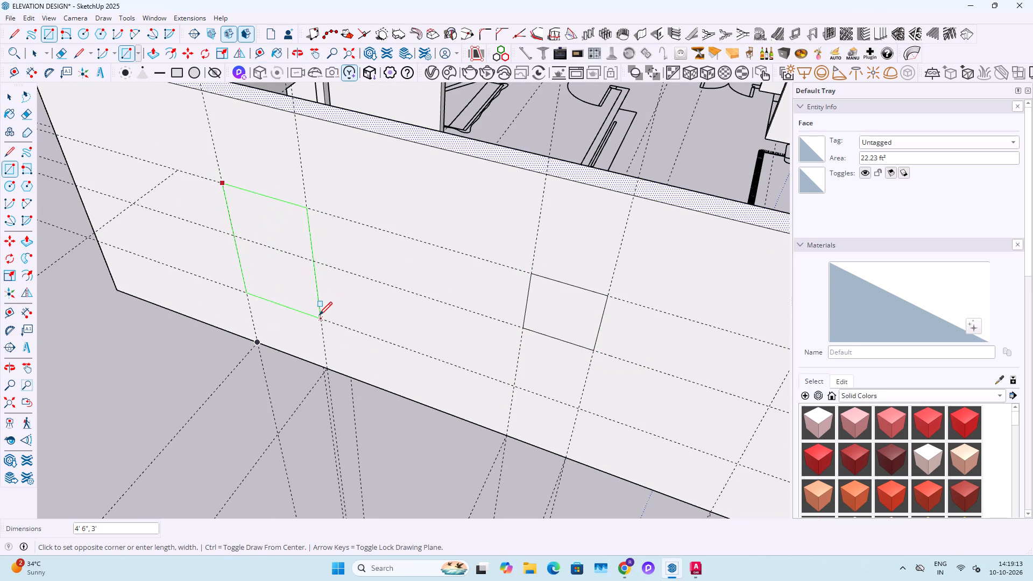
left_click(319, 316)
scroll(279, 272, "down", 6)
left_click(531, 313)
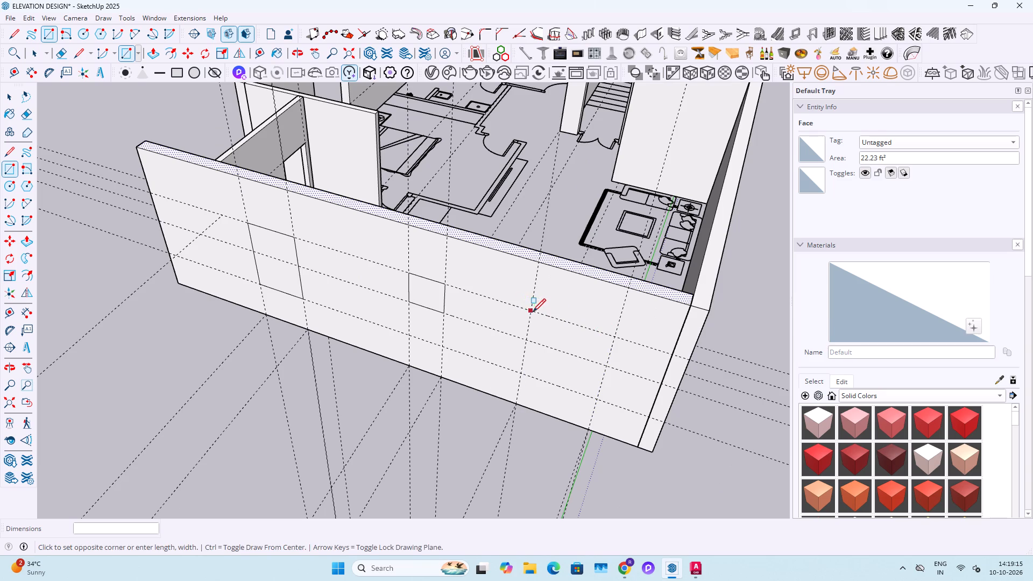
left_click(596, 400)
key("space")
Push the dining, small middle and kitchen window rectangles through the outer wall to cut their openings.
left_click(582, 382)
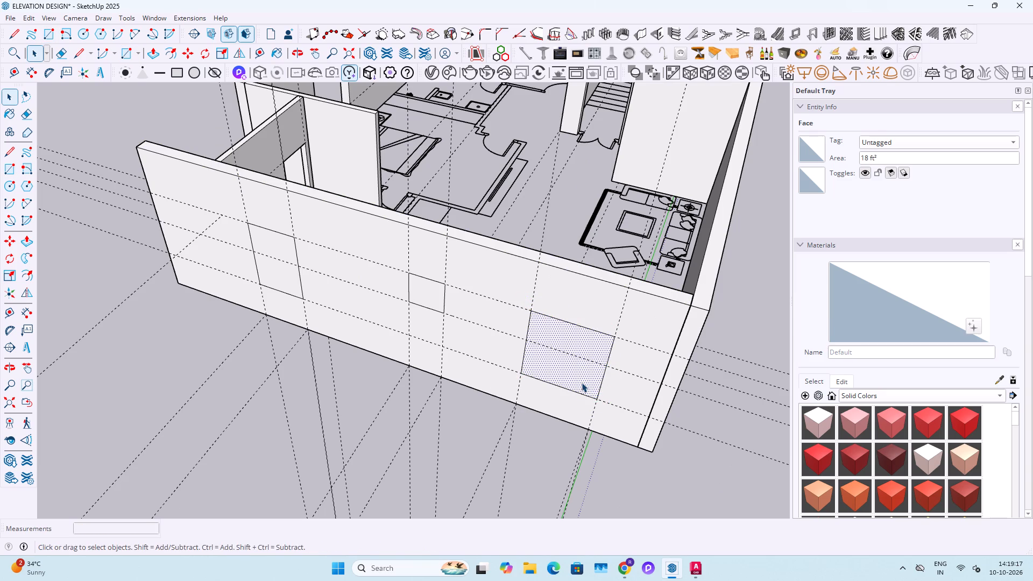
key("p")
left_click(582, 382)
left_click(574, 346)
double_click(423, 301)
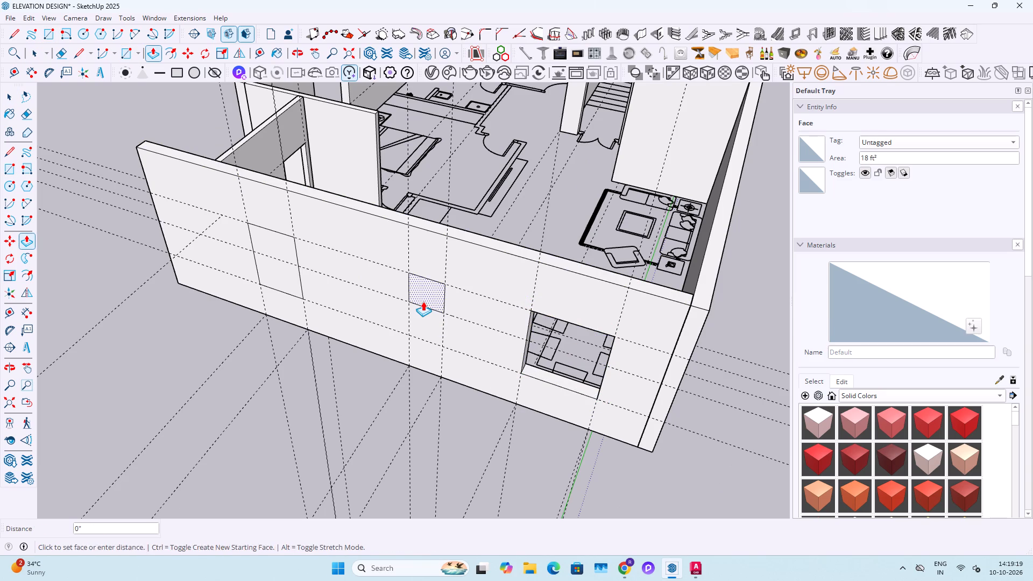
double_click(282, 277)
key("space")
Select the whole outer wall with its three window openings and make it a group.
left_click(335, 254)
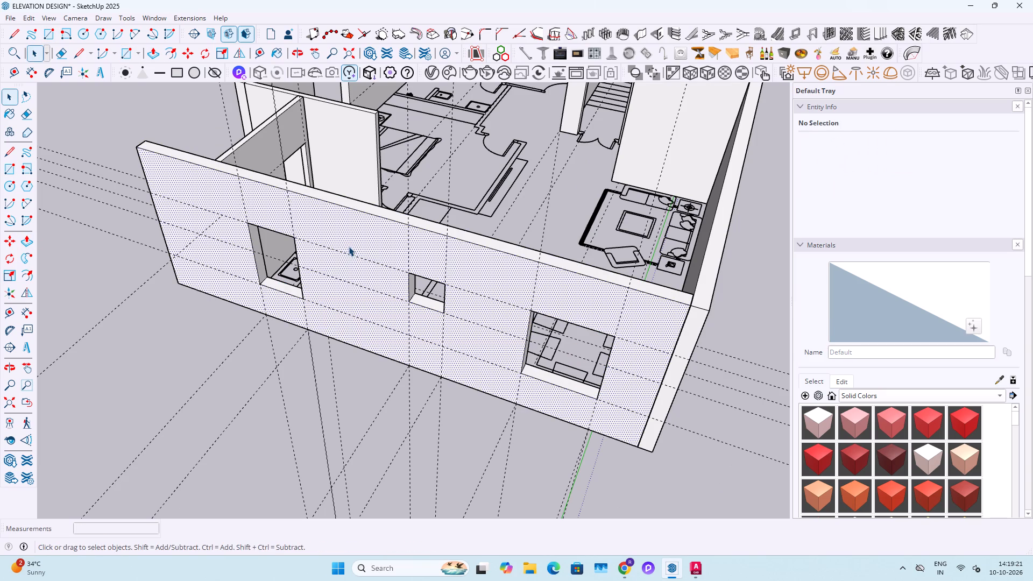
triple_click(349, 246)
right_click(349, 246)
left_click(397, 351)
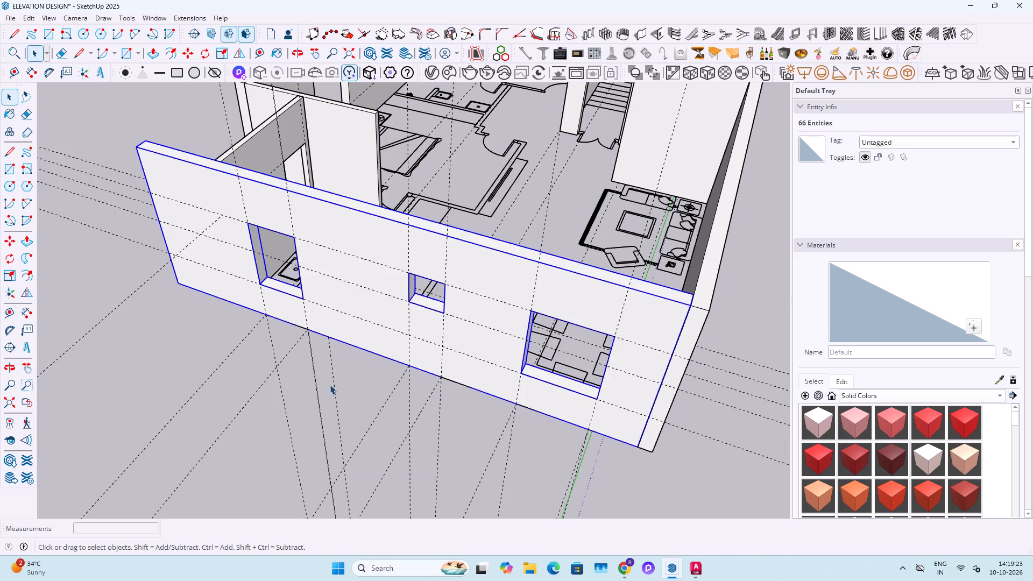
left_click(330, 383)
Delete all construction guides from the model.
scroll(330, 386, "down", 9)
scroll(196, 341, "up", 1)
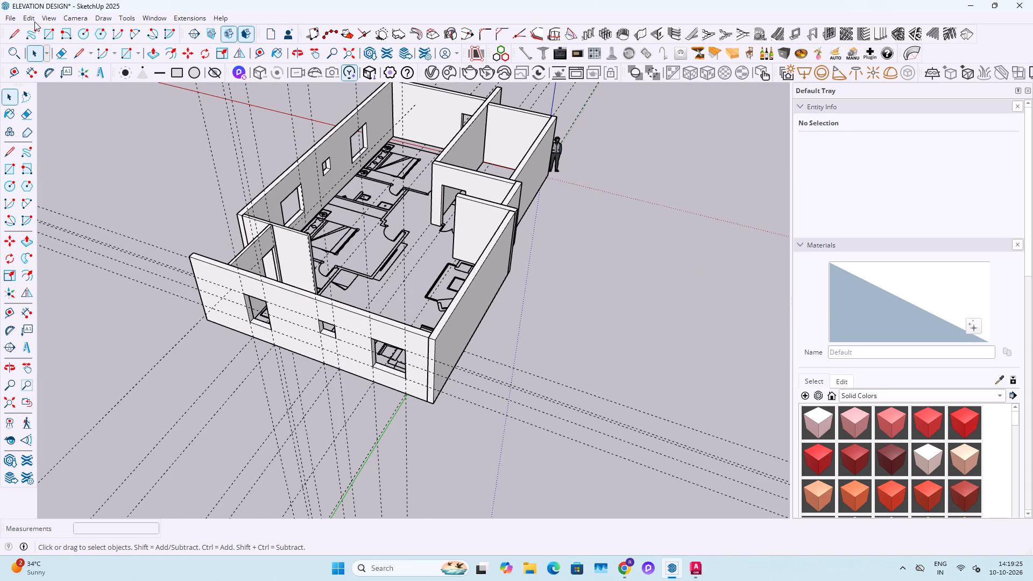
left_click(33, 20)
left_click(81, 125)
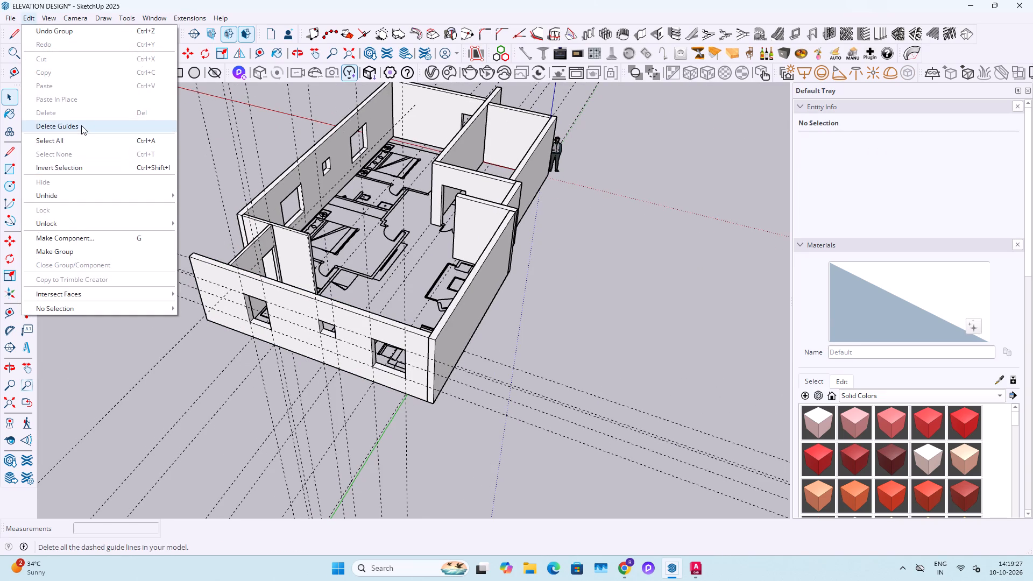
Draw a rectangle about 8'3" by 4 1/2" over the floor outline closing the small rear open area between its side walls.
middle_click_drag(190, 279, 609, 286)
scroll(472, 417, "up", 10)
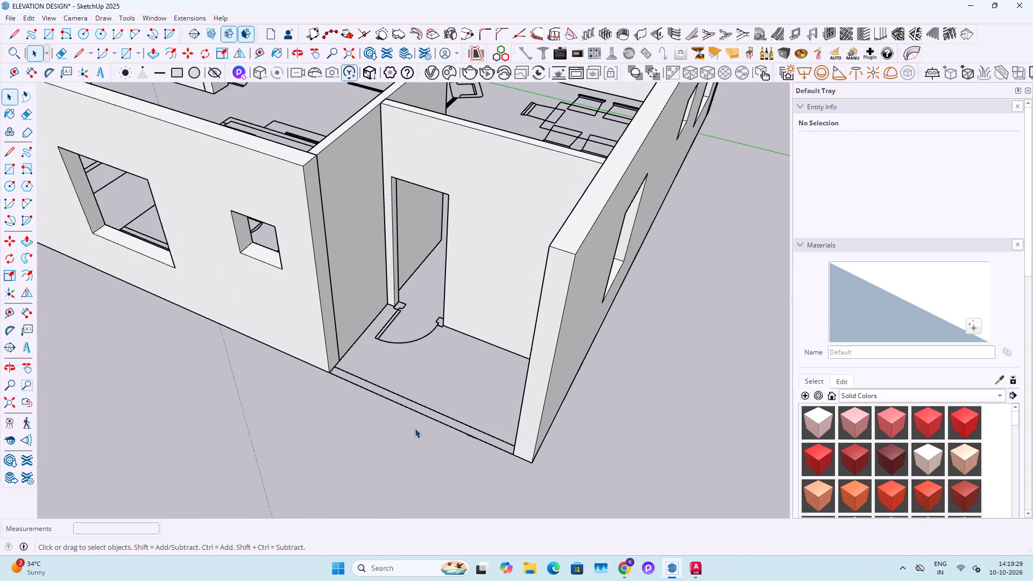
key("r")
scroll(332, 370, "up", 2)
left_click(337, 371)
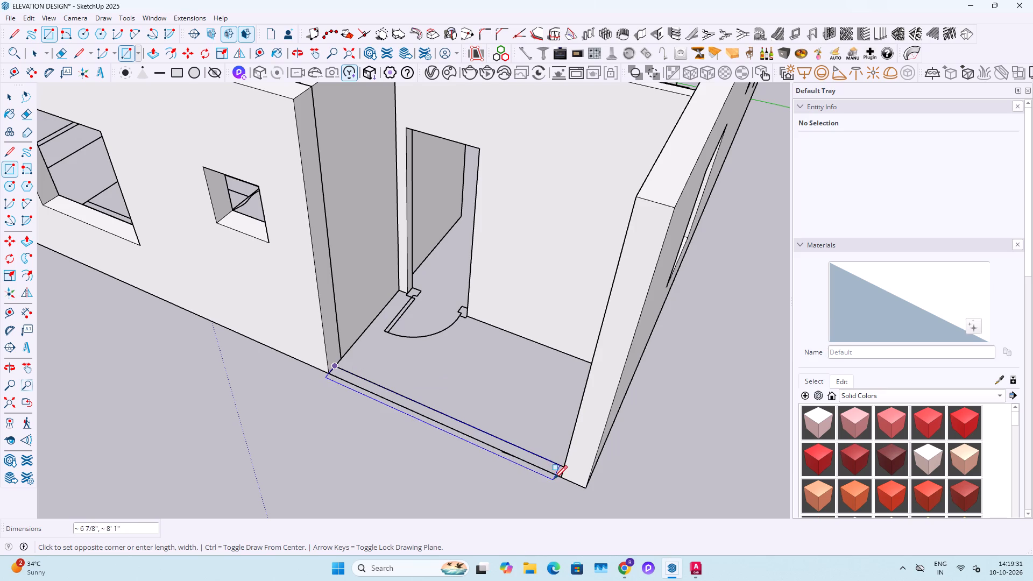
scroll(557, 480, "up", 2)
left_click(562, 480)
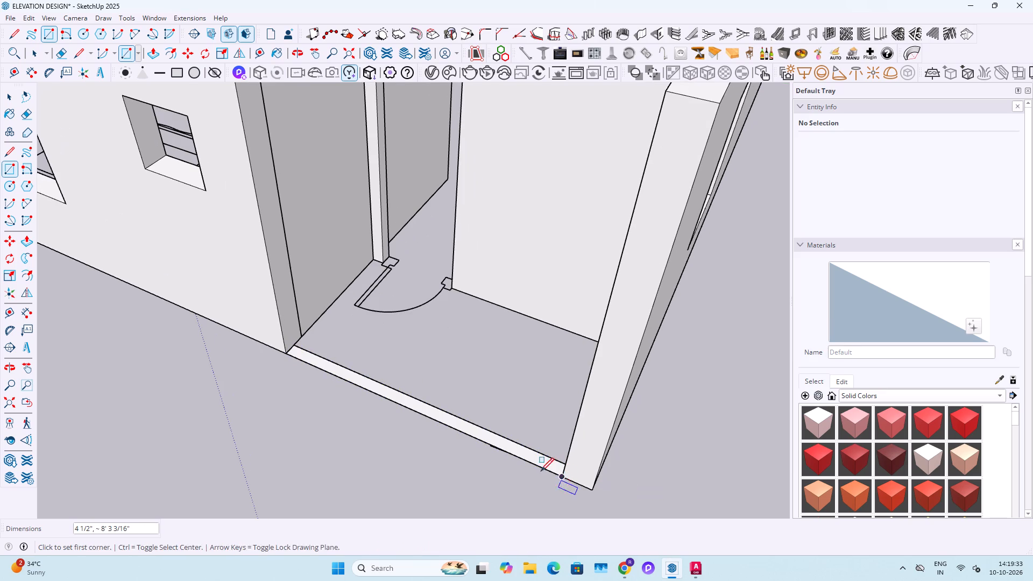
key("space")
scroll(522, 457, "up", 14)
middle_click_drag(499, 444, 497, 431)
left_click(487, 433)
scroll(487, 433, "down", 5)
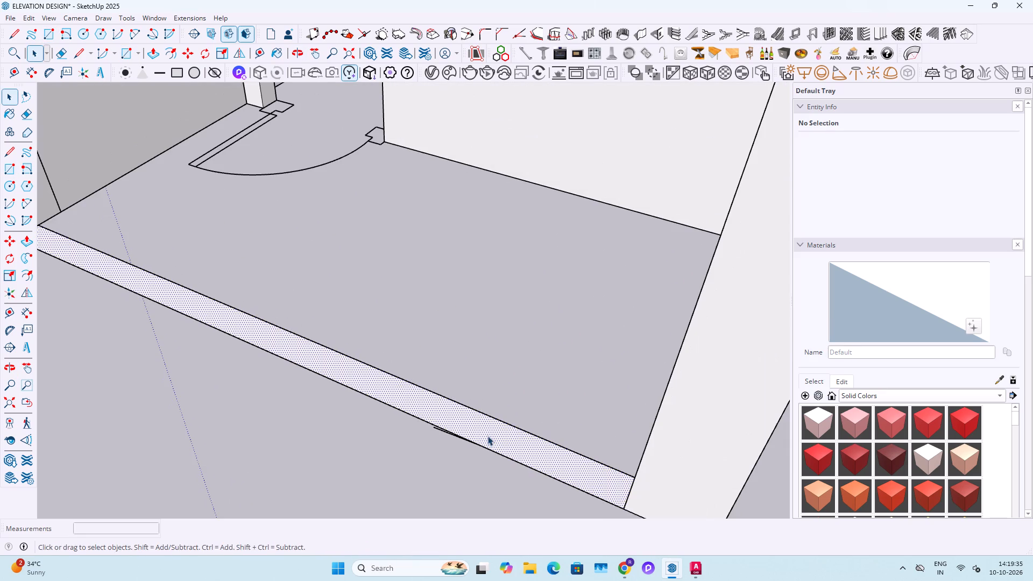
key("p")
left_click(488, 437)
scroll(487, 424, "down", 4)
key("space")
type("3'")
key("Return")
Raise the rear open area's wall strip 3' with Push/Pull to form a low parapet.
middle_click_drag(502, 436, 516, 427)
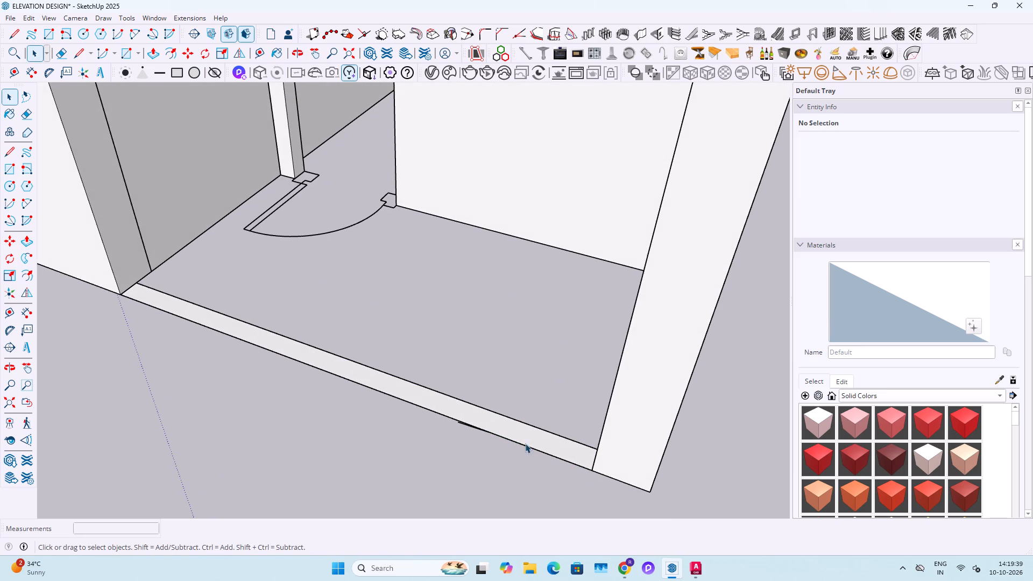
left_click(526, 431)
key("p")
left_click(526, 430)
type("3'")
key("Return")
key("space")
Select the whole rear parapet and make it a group.
scroll(523, 417, "down", 6)
triple_click(502, 388)
left_click(502, 388)
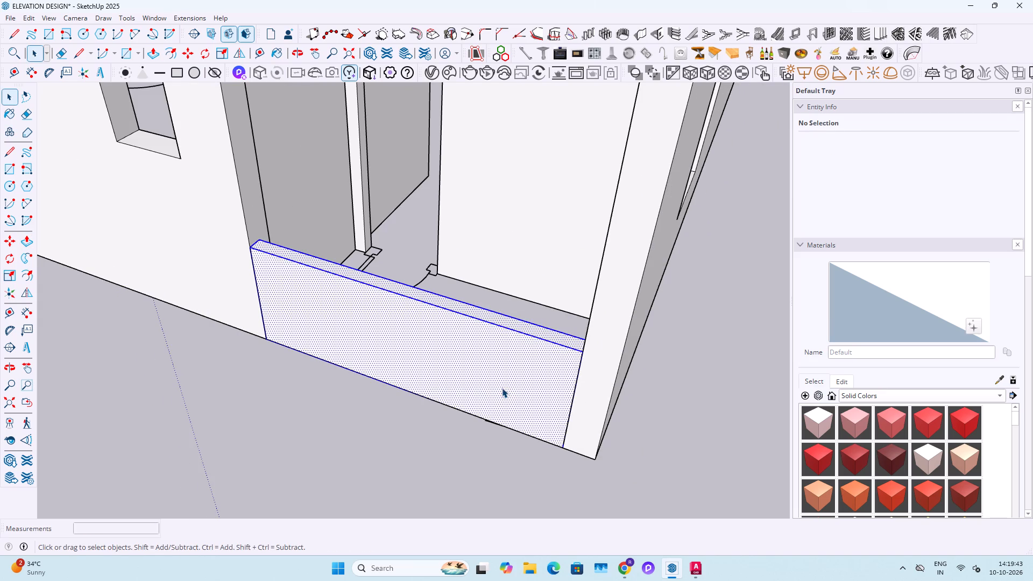
right_click(502, 387)
left_click(552, 266)
left_click(555, 263)
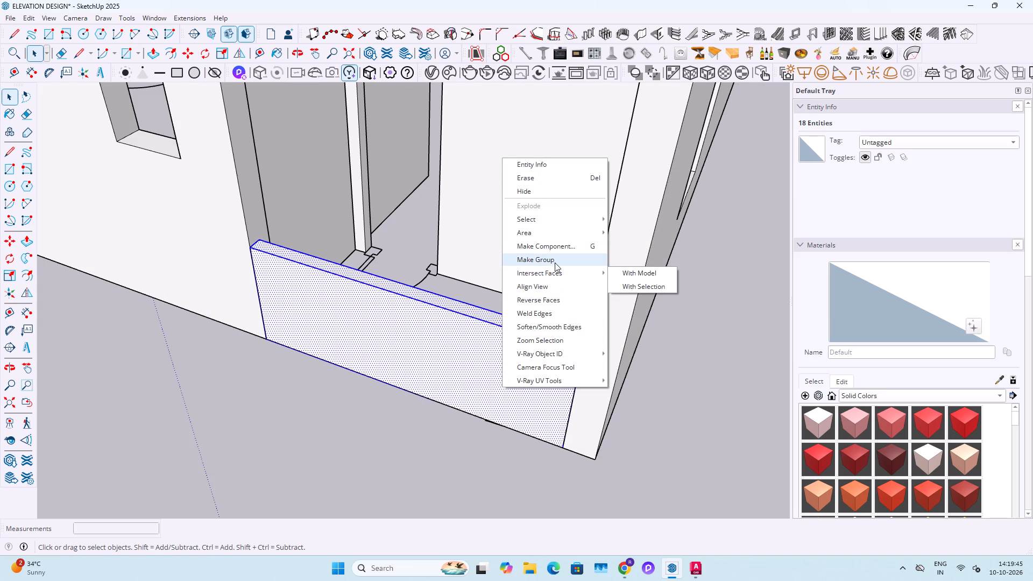
Draw a rectangle about 15'11" by 4 1/2" over the front balcony's edge outline, between its two side walls.
scroll(583, 415, "down", 17)
middle_click_drag(296, 387, 758, 324)
scroll(306, 439, "up", 2)
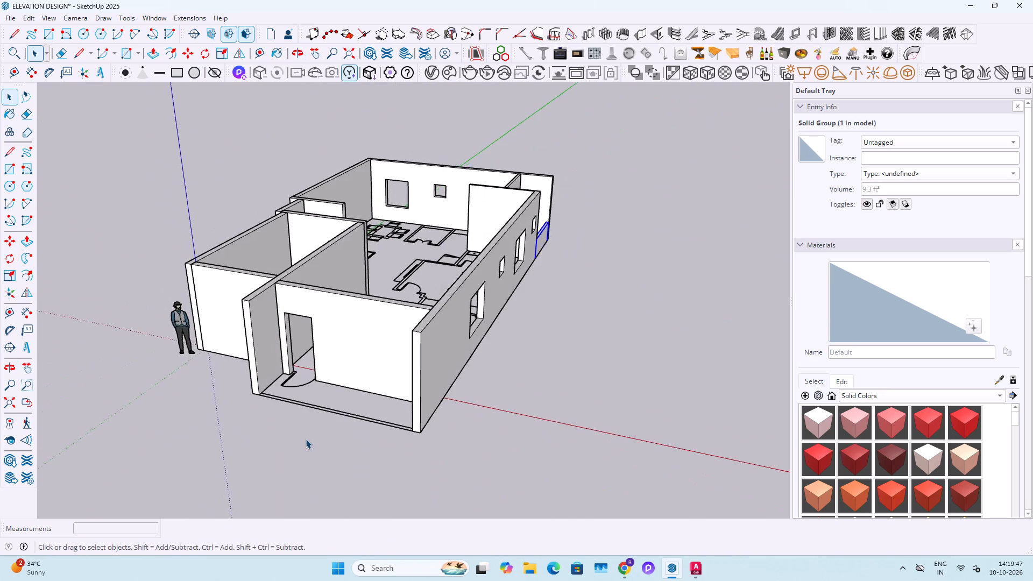
scroll(306, 439, "up", 2)
middle_click_drag(309, 438, 373, 483)
key("r")
scroll(294, 454, "up", 7)
left_click(320, 429)
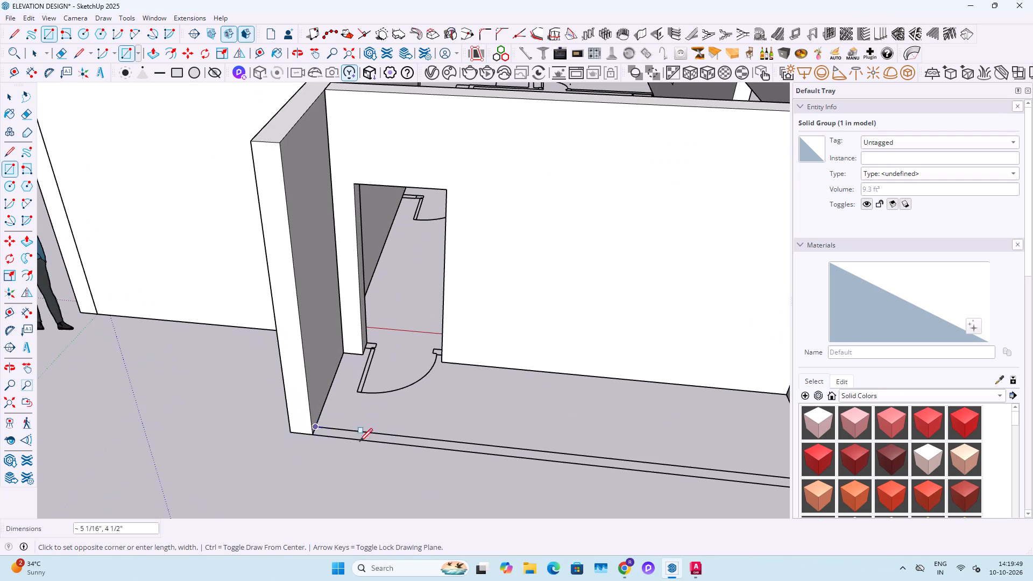
scroll(420, 459, "down", 9)
middle_click_drag(523, 481, 436, 460, "shift")
scroll(499, 456, "up", 3)
left_click(546, 456)
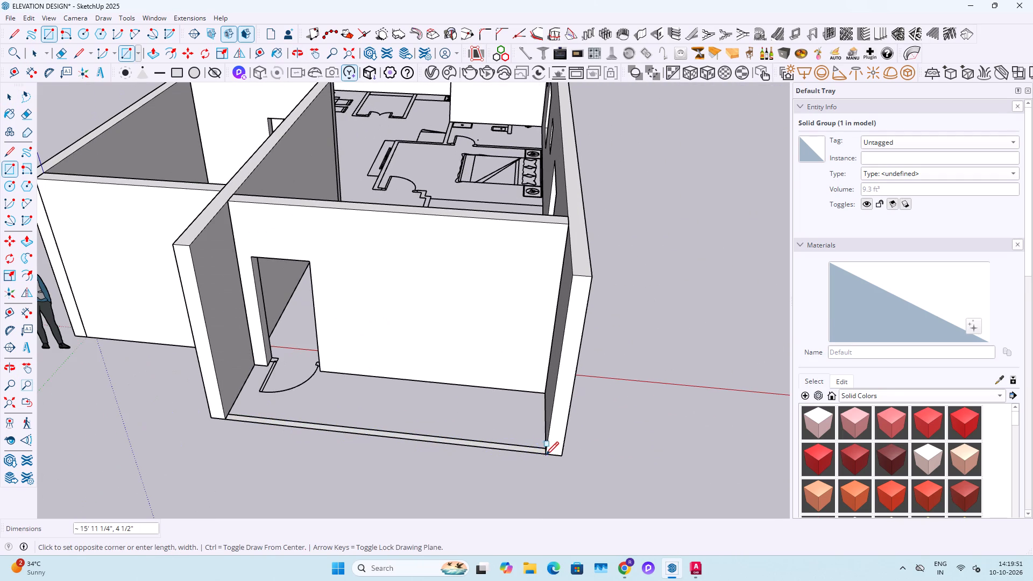
key("space")
Raise the front balcony's wall strip 3' with Push/Pull to form a parapet.
key("p")
left_click(530, 448)
type("3'")
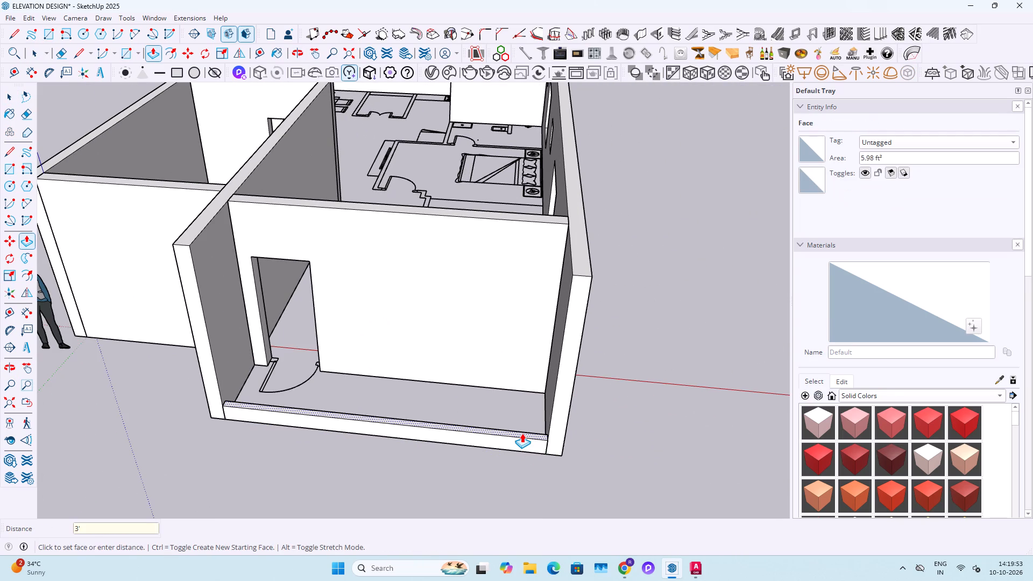
key("Return")
key("space")
Select the whole front balcony parapet and make it a group.
triple_click(521, 433)
left_click(521, 433)
right_click(521, 433)
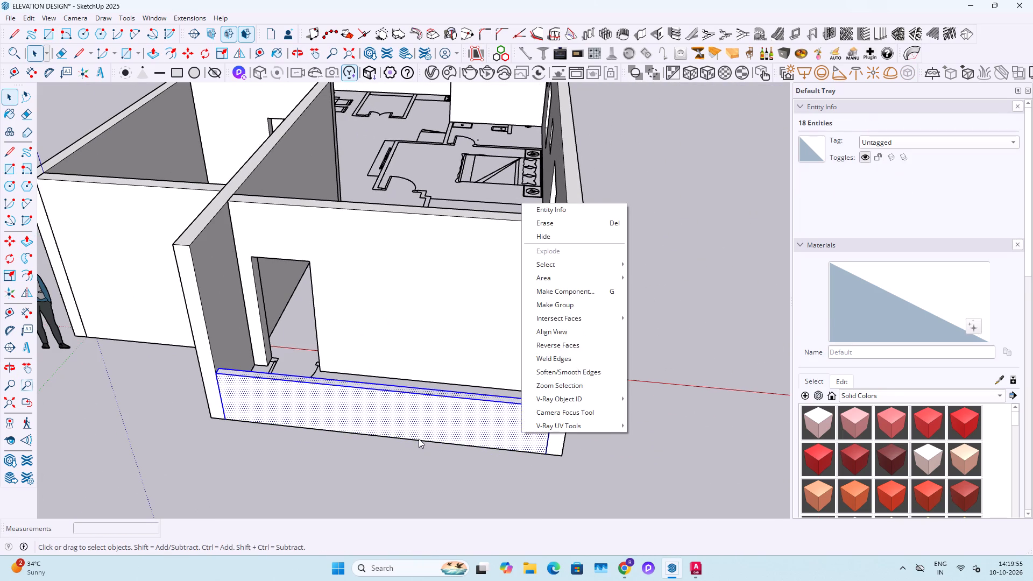
triple_click(417, 438)
right_click(417, 438)
left_click(461, 323)
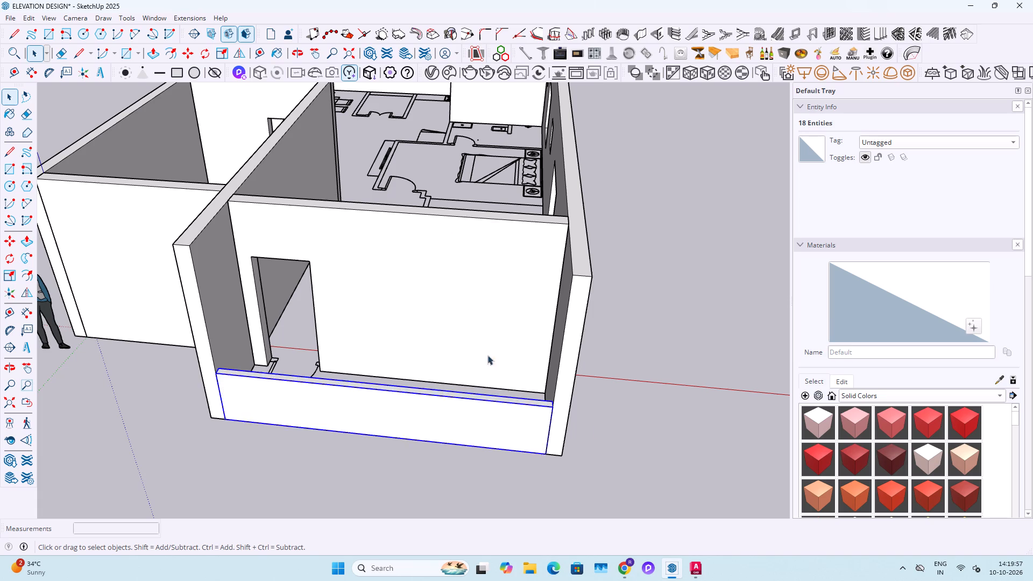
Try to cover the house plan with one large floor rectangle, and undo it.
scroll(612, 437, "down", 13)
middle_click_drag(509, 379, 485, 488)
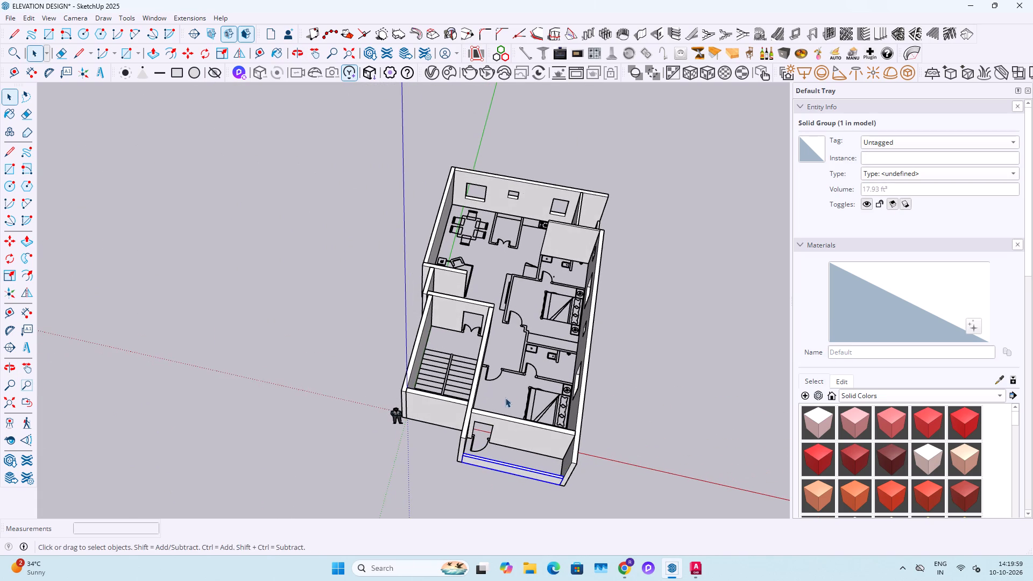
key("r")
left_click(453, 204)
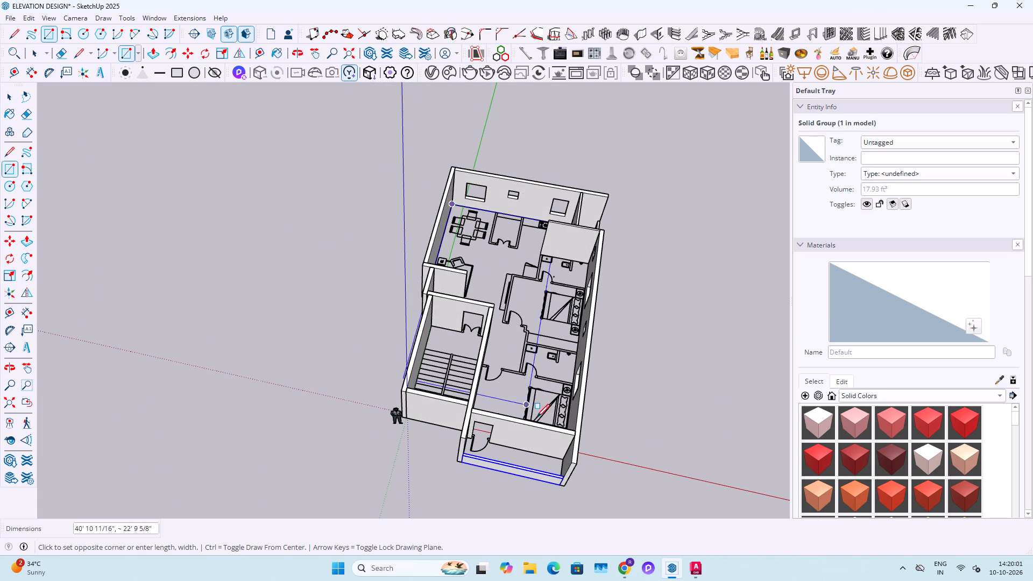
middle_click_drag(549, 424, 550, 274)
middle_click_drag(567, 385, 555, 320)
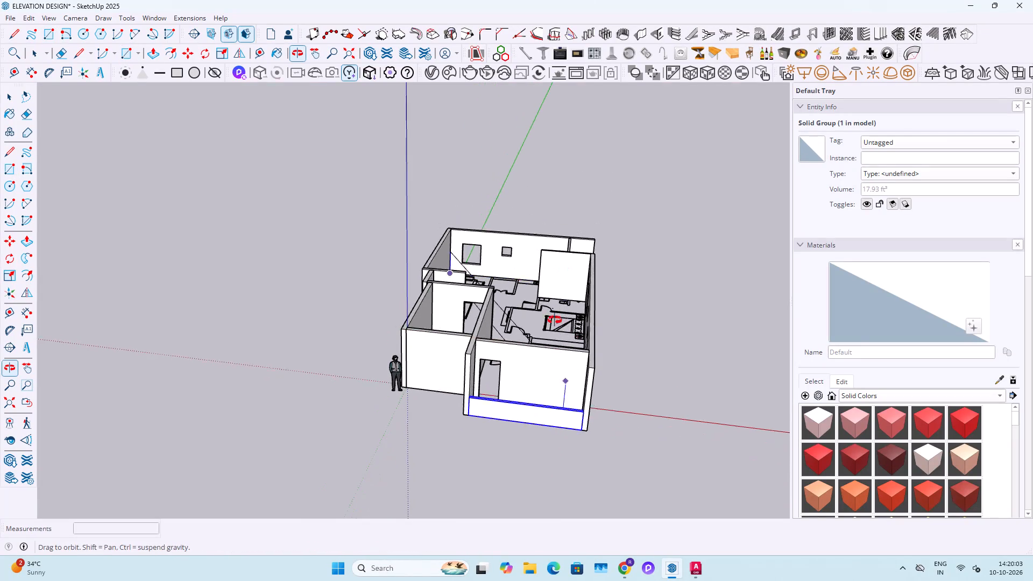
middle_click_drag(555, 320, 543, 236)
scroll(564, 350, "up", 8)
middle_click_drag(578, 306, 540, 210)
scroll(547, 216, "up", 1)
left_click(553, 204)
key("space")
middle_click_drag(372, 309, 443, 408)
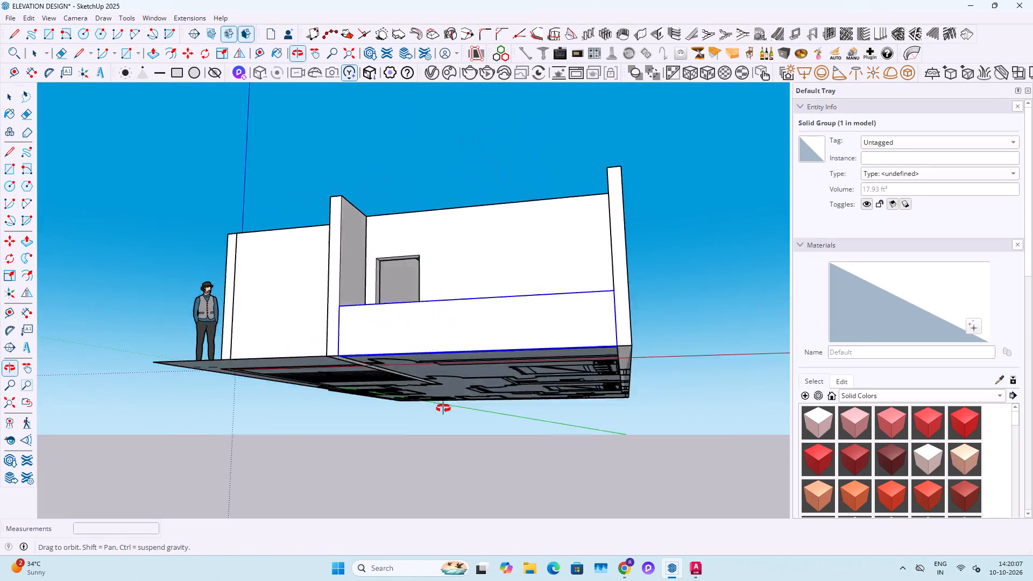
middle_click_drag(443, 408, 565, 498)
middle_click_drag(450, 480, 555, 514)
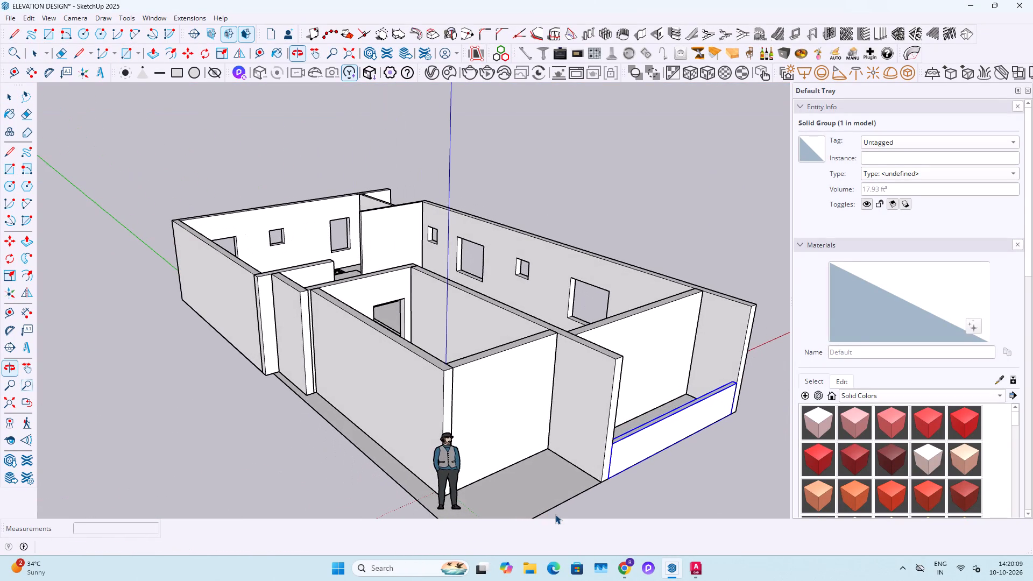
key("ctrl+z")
Examine the walls, openings and parapets from above, moving in to the staircase area.
scroll(415, 354, "down", 6)
middle_click_drag(413, 356, 349, 458)
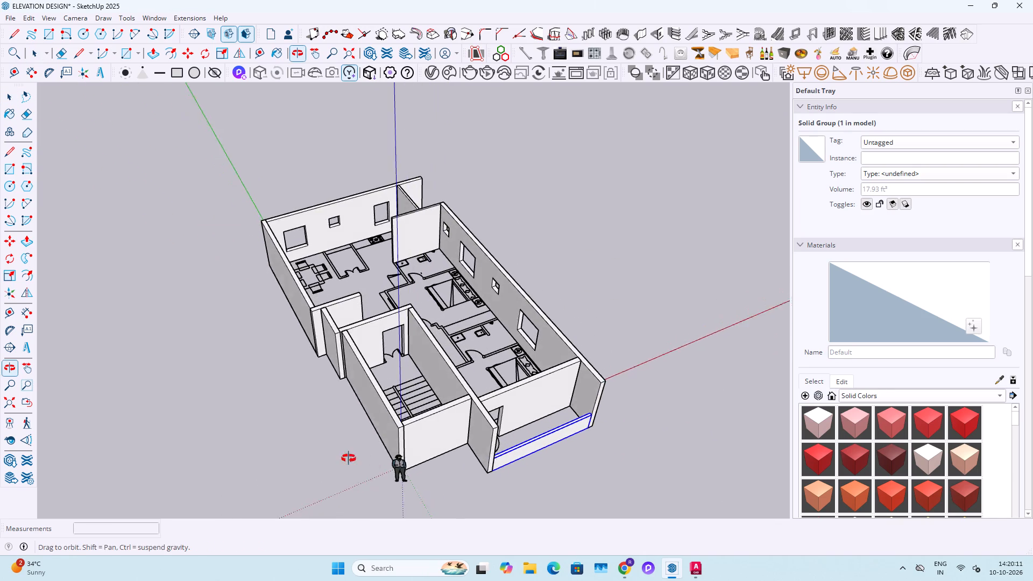
middle_click_drag(349, 458, 343, 456)
scroll(552, 456, "up", 3)
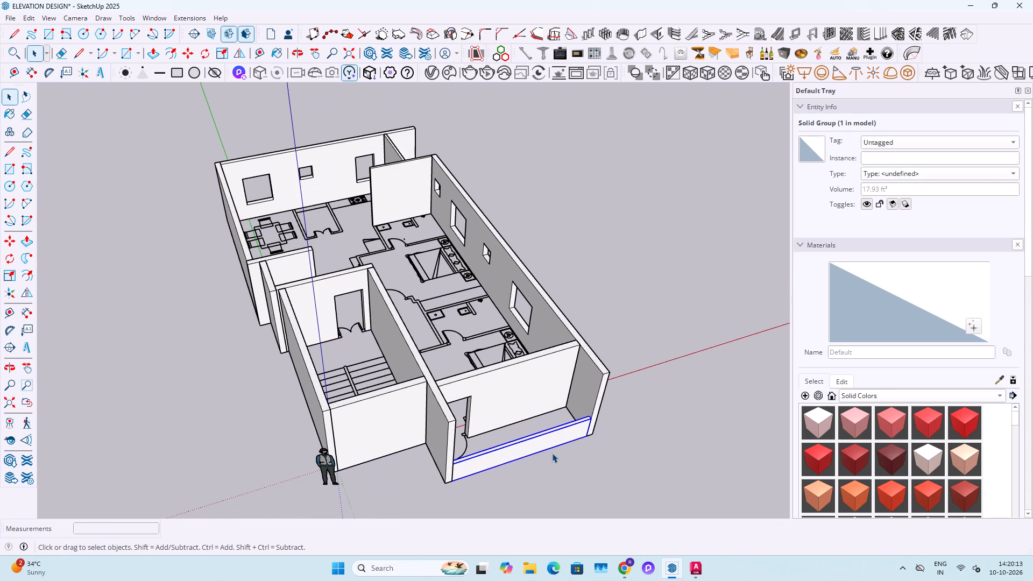
scroll(552, 453, "down", 5)
middle_click_drag(558, 448, 423, 497)
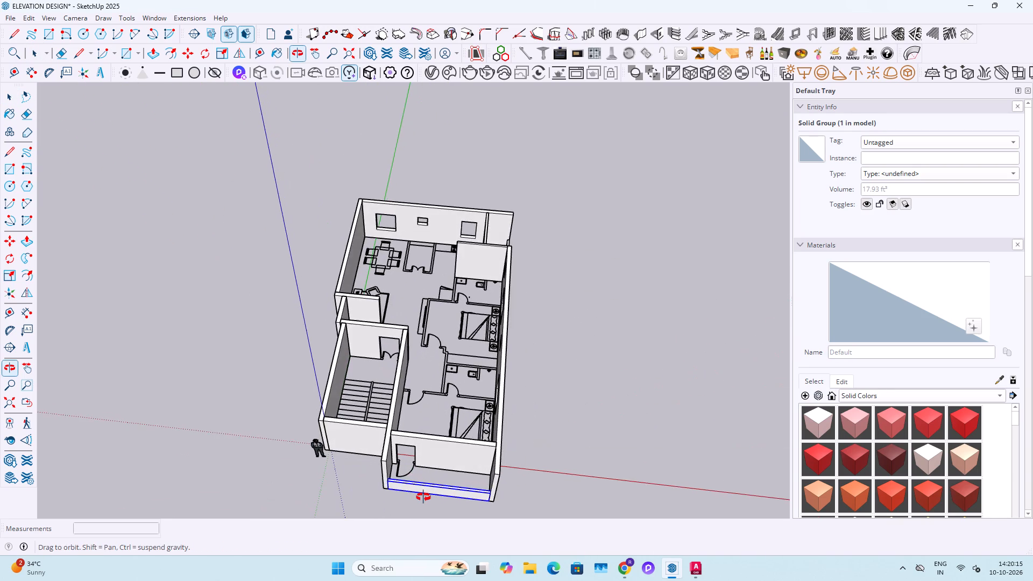
middle_click_drag(423, 497, 451, 529)
scroll(410, 378, "up", 3)
scroll(368, 356, "up", 4)
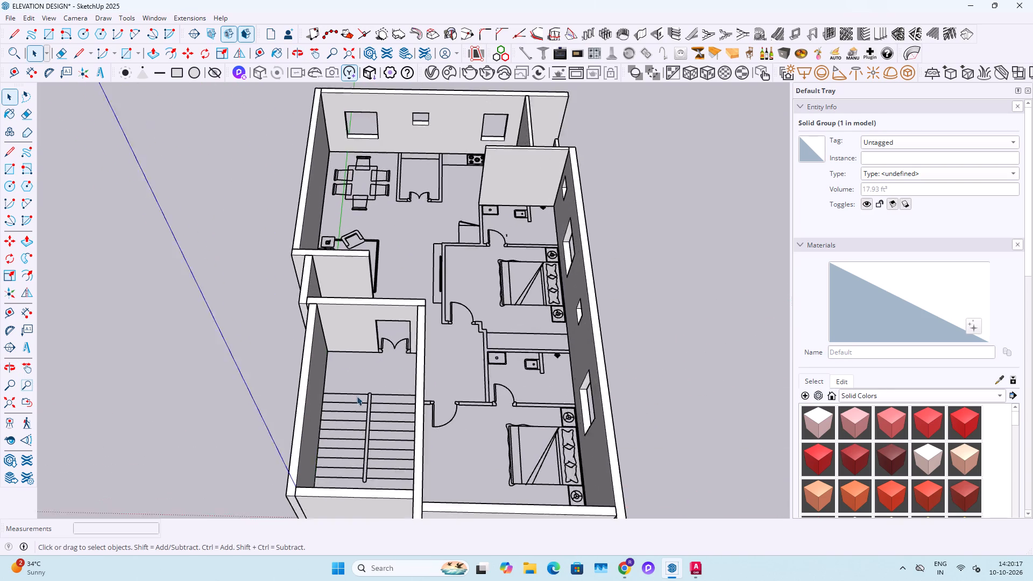
scroll(357, 396, "up", 7)
middle_click_drag(363, 387, 782, 452)
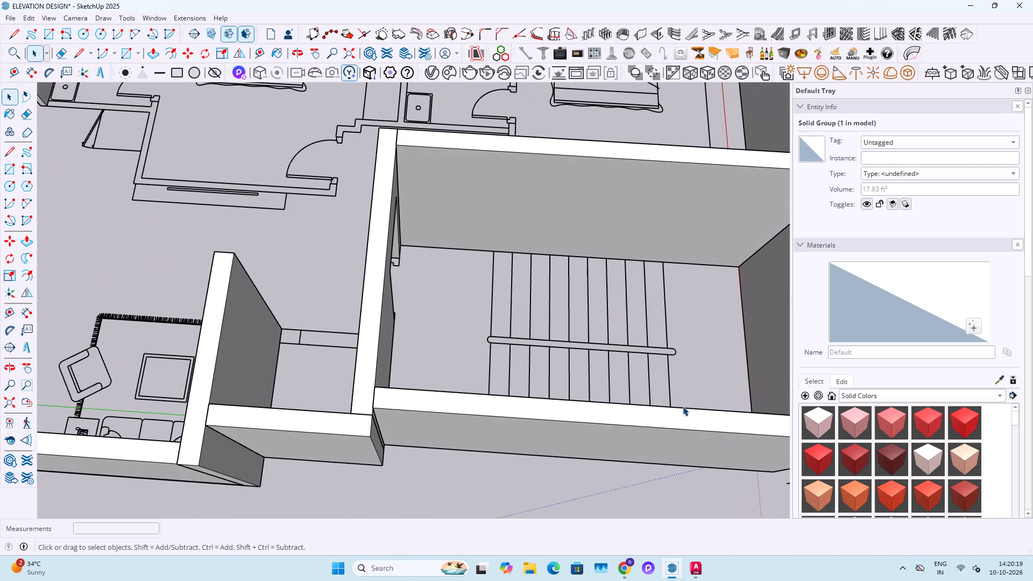
middle_click_drag(663, 387, 557, 442, "shift")
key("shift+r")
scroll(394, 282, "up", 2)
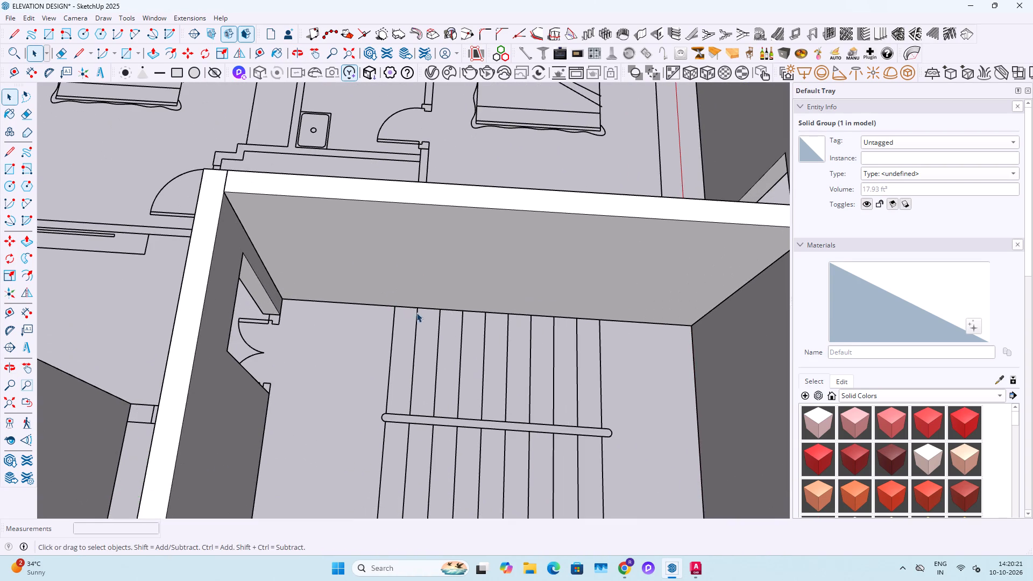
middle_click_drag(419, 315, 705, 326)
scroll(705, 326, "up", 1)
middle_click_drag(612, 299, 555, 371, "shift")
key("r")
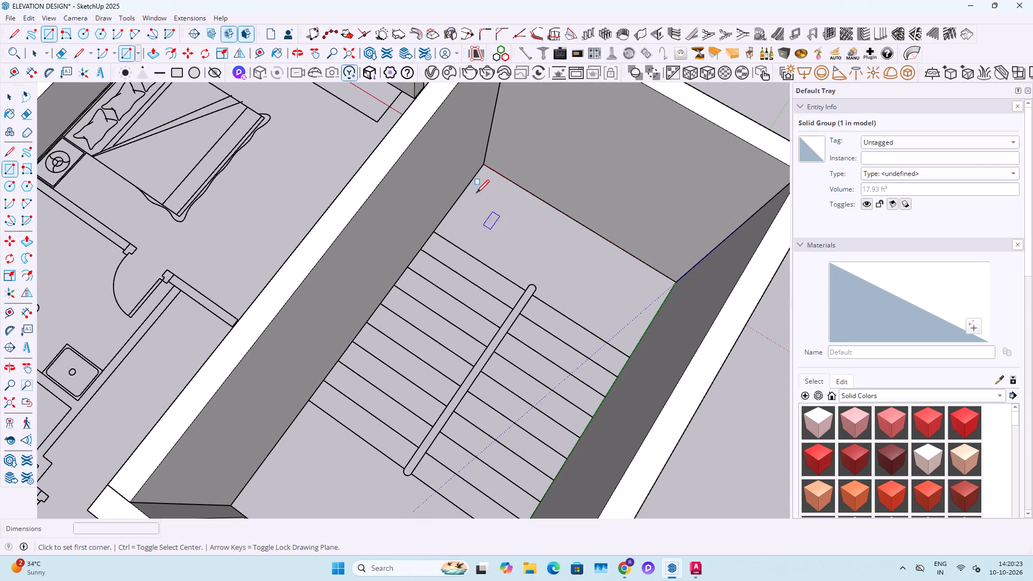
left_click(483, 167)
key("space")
Draw a 4'9" by 1' rectangle over the end tread nearest the stair room's door, between the inner wall and the handrail.
scroll(416, 359, "up", 3)
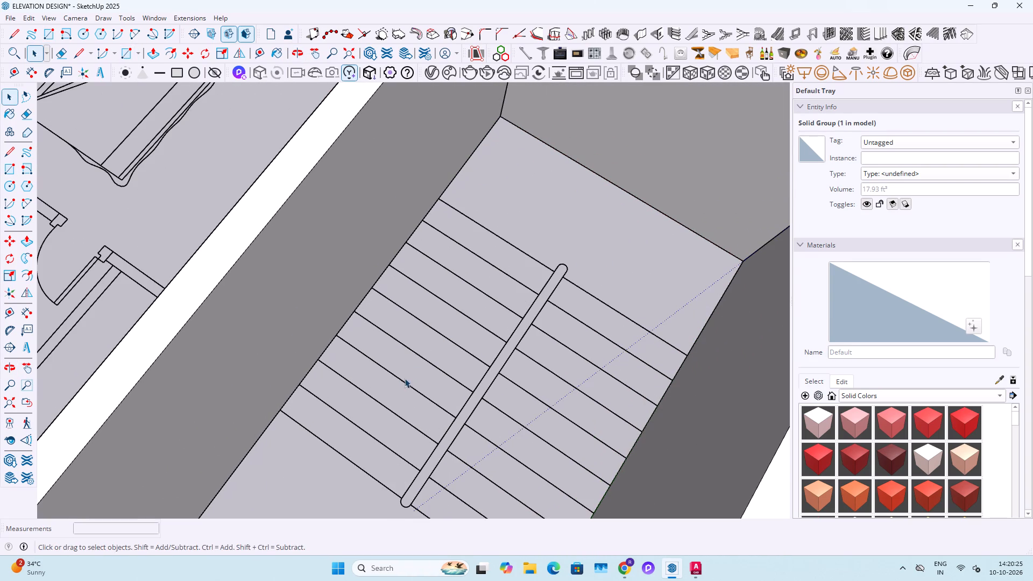
key("r")
left_click(305, 390)
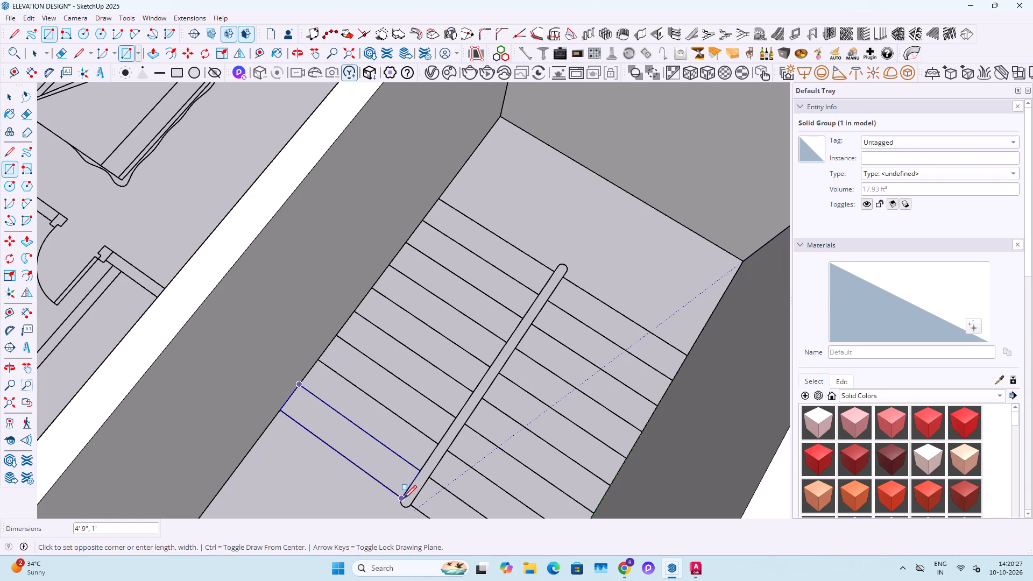
left_click(404, 500)
key("space")
Raise the tread rectangle 6" with Push/Pull to form the first stair step.
key("p")
left_click(395, 484)
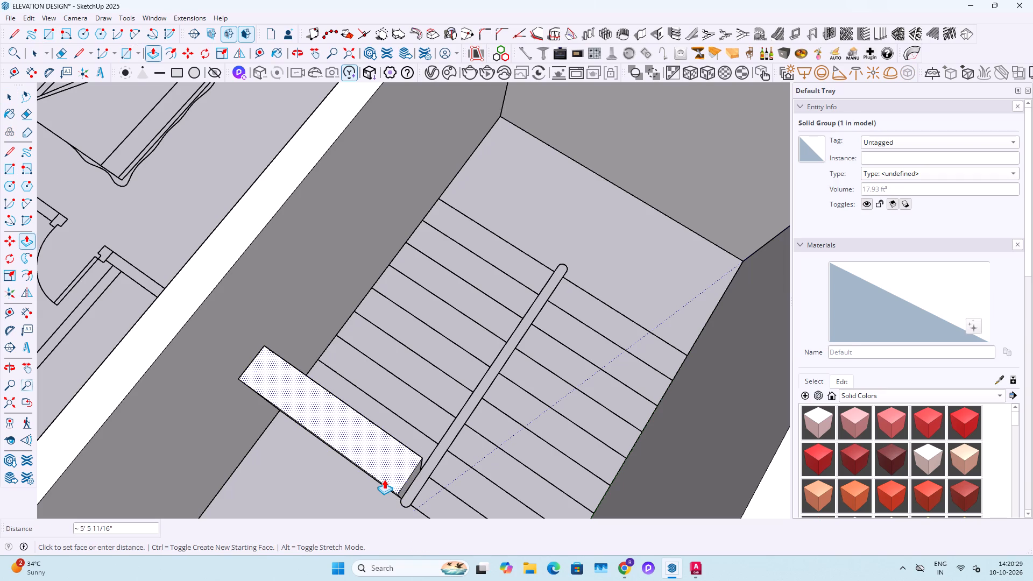
type("6\"")
key("Return")
key("space")
Group the raised stair step's faces and edges into one object.
double_click(384, 479)
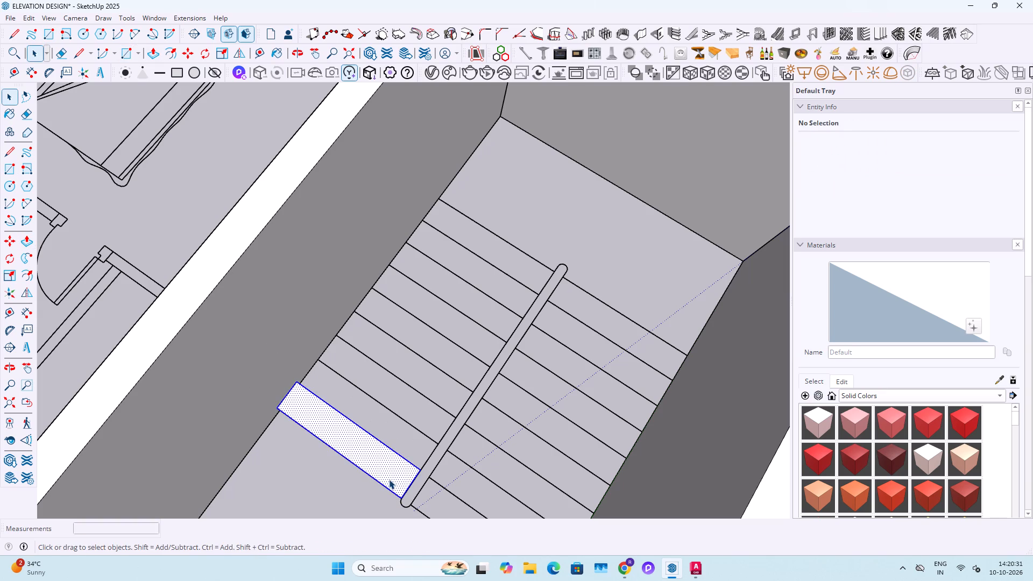
middle_click_drag(385, 479, 341, 395)
triple_click(356, 466)
left_click(357, 466)
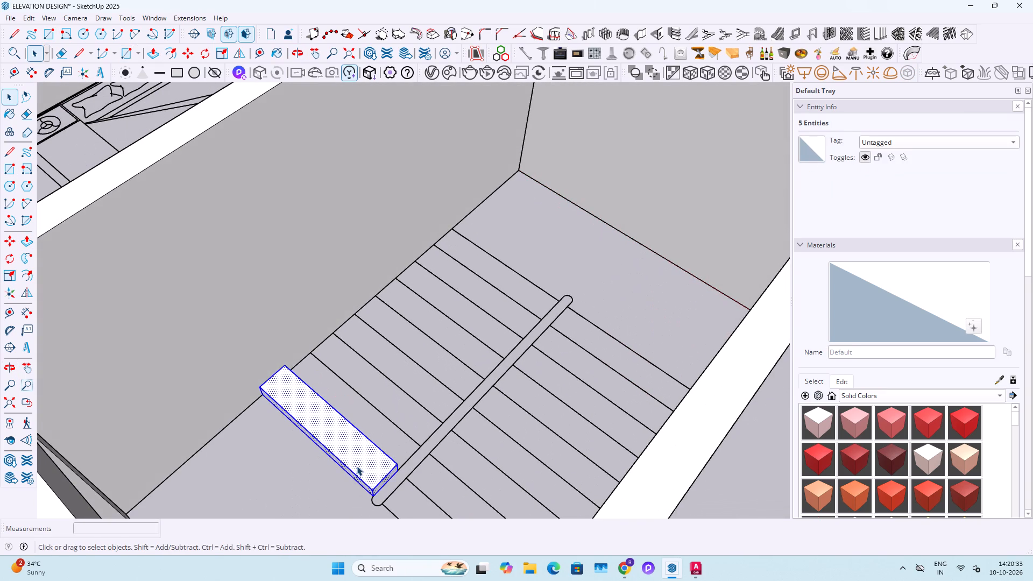
right_click(358, 465)
left_click(400, 337)
Place a guide along the vertical wall corner at the back of the stair room.
middle_click_drag(372, 371, 388, 395)
scroll(408, 365, "down", 5)
key("t")
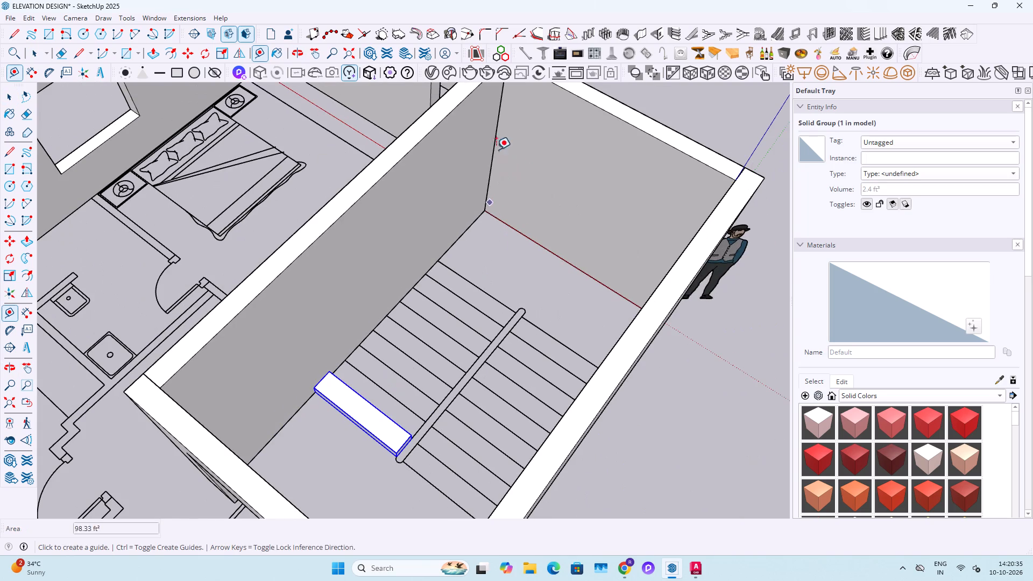
double_click(494, 142)
middle_click_drag(451, 255, 513, 243)
key("space")
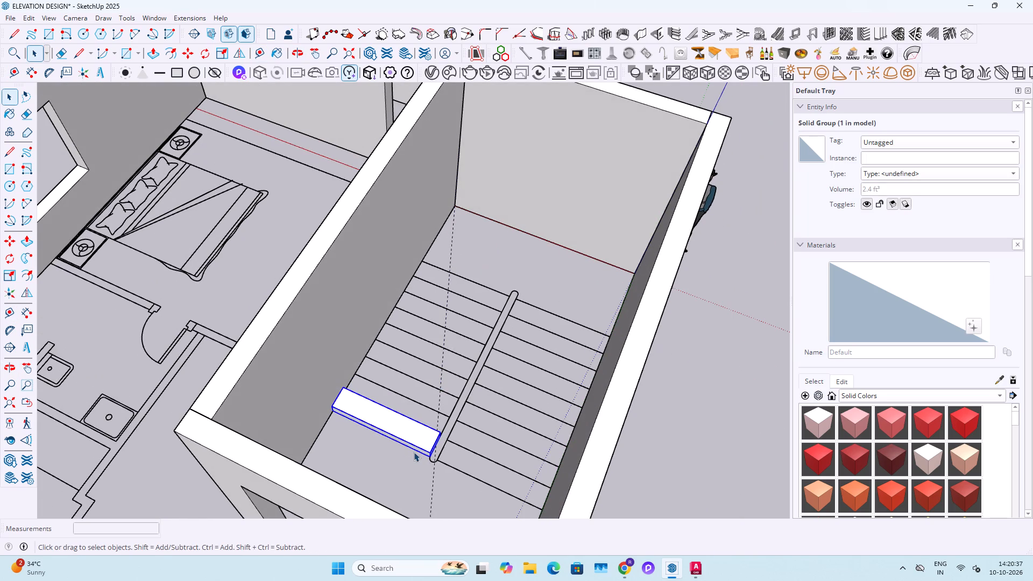
Copy the grouped step four times up the flight, each about 1' 1 1/2" diagonally onto the previous step's rear top edge.
key("n")
scroll(414, 452, "up", 6)
key("m")
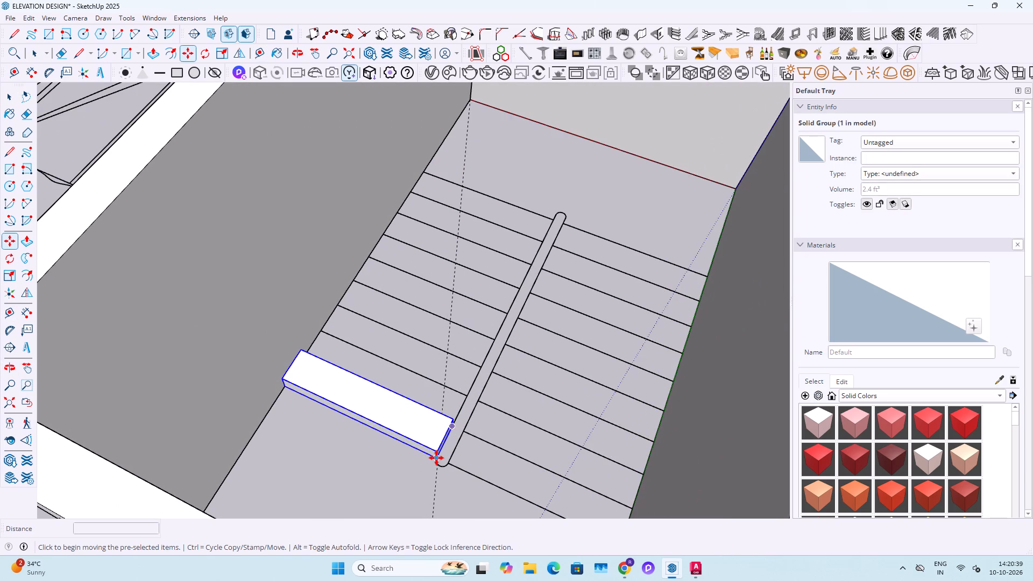
left_click(436, 458)
left_click(454, 423)
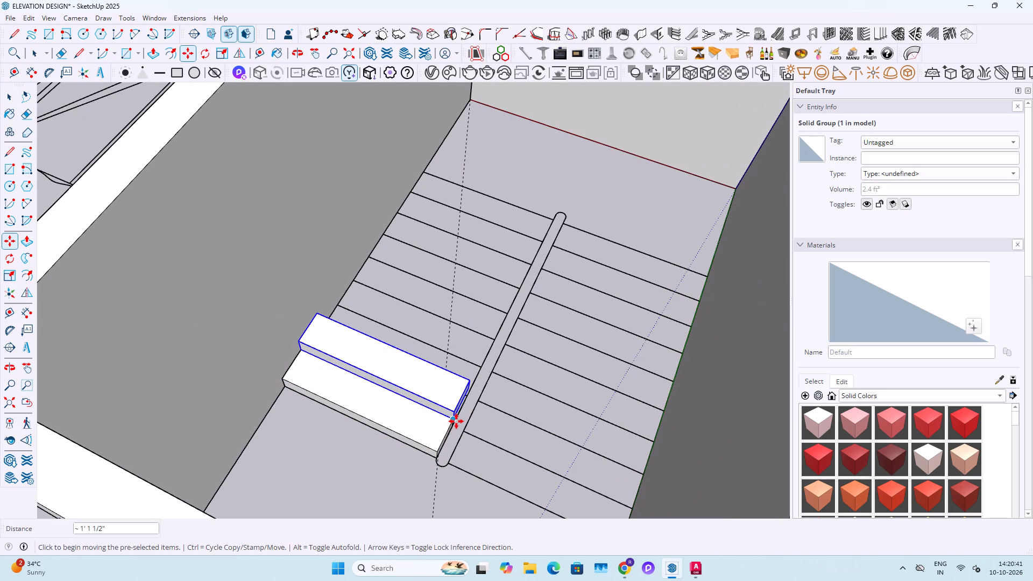
left_click(456, 421)
left_click(472, 382)
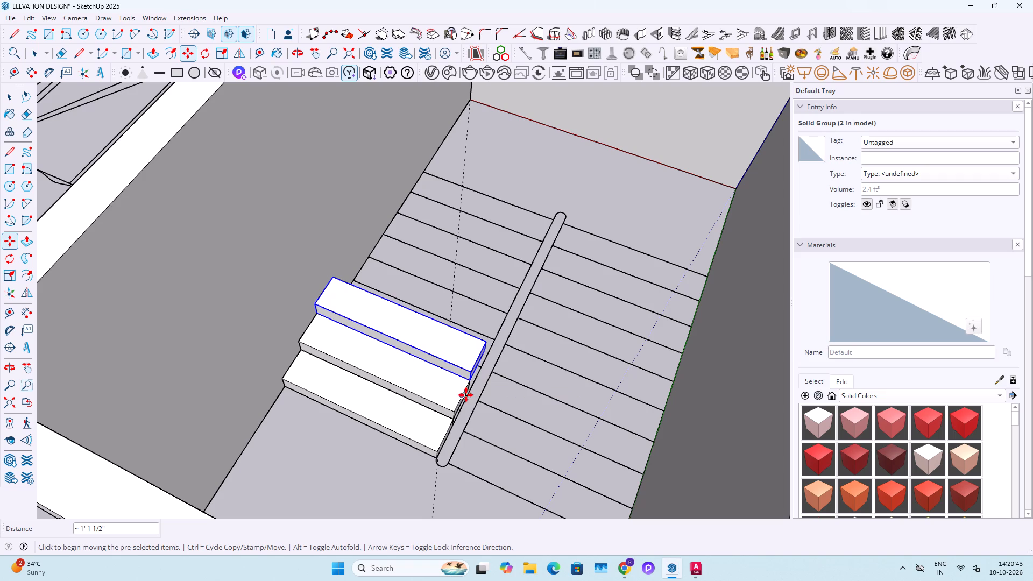
left_click(471, 386)
left_click(482, 344)
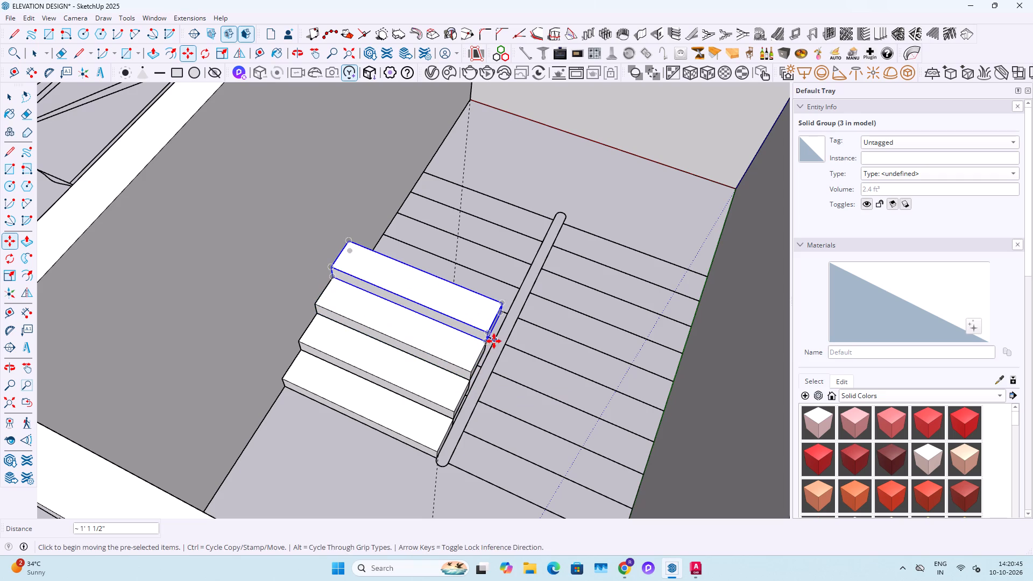
left_click(486, 342)
left_click(500, 303)
Copy the highest step four more times up the flight, each onto the rear top corner of the one below.
middle_click_drag(500, 303, 407, 317, "shift")
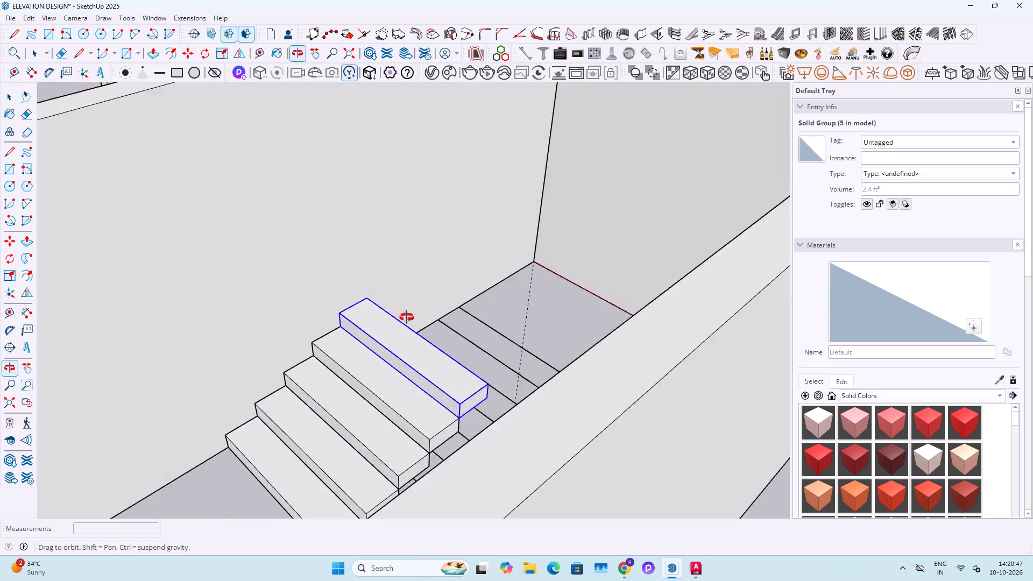
middle_click_drag(407, 317, 407, 314, "shift")
middle_click_drag(461, 361, 523, 398)
left_click(387, 346)
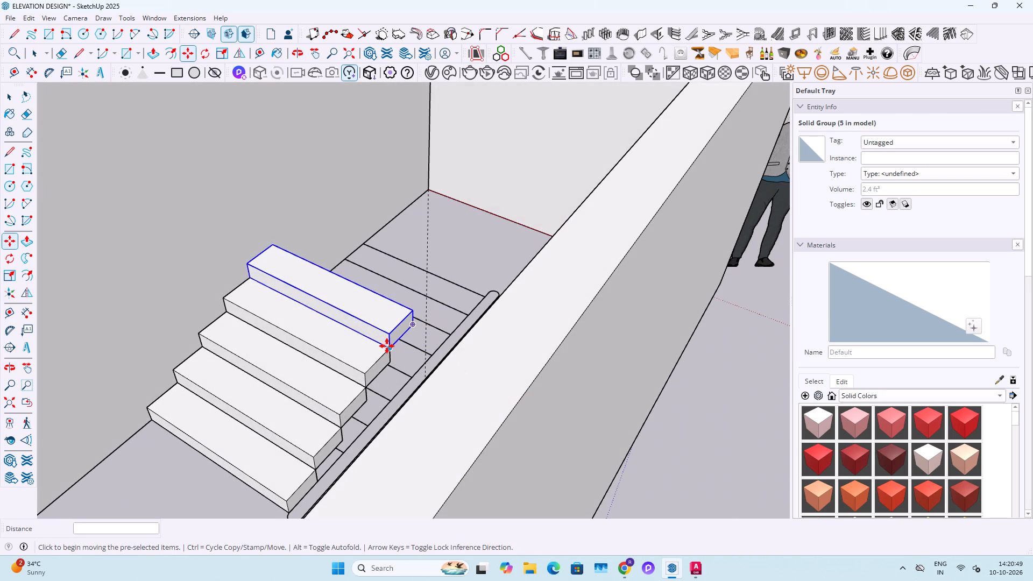
left_click(411, 313)
left_click(415, 309)
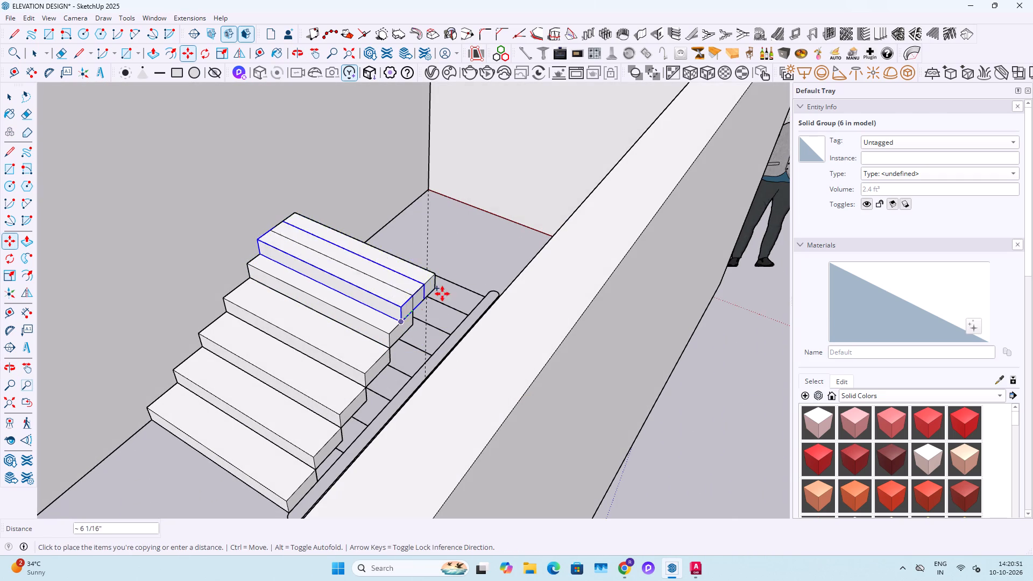
left_click(437, 276)
middle_click_drag(432, 276, 444, 353, "shift")
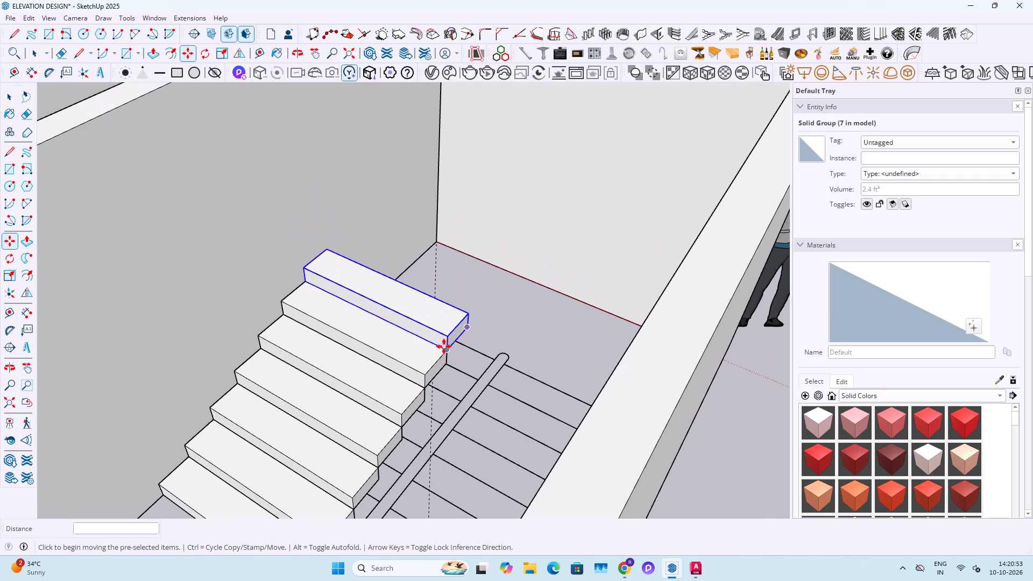
left_click(444, 346)
left_click(464, 312)
left_click(471, 315)
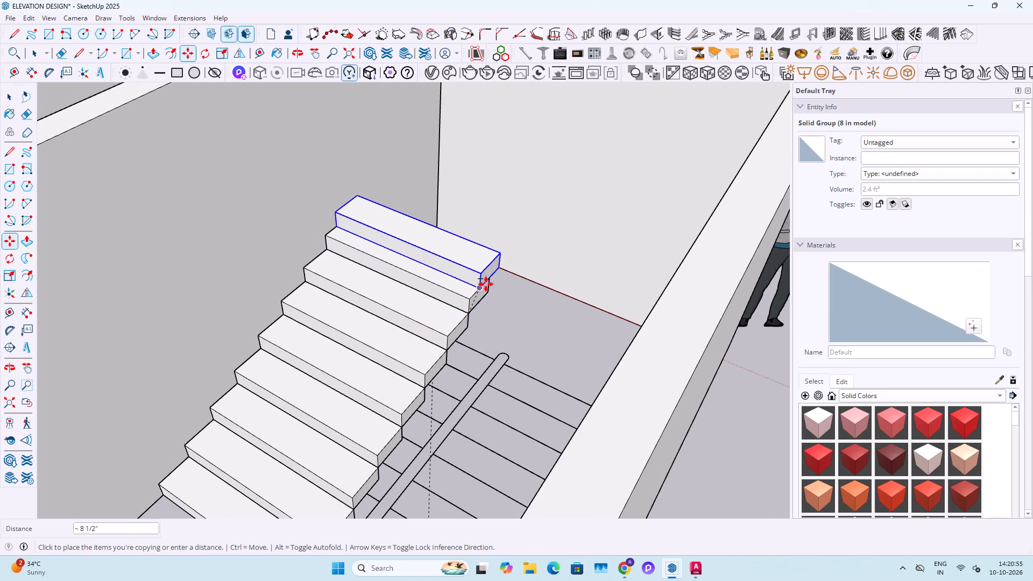
left_click(486, 284)
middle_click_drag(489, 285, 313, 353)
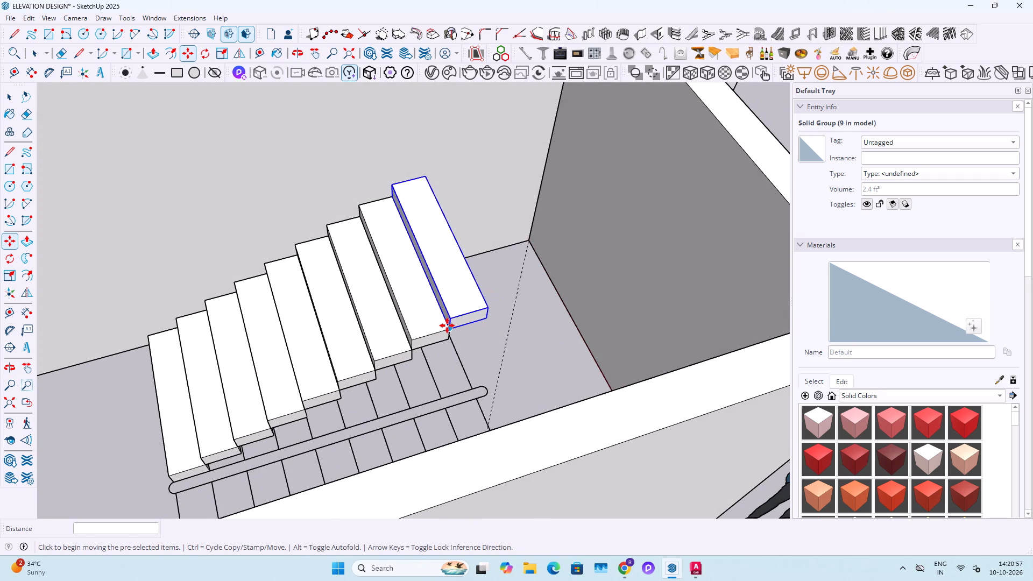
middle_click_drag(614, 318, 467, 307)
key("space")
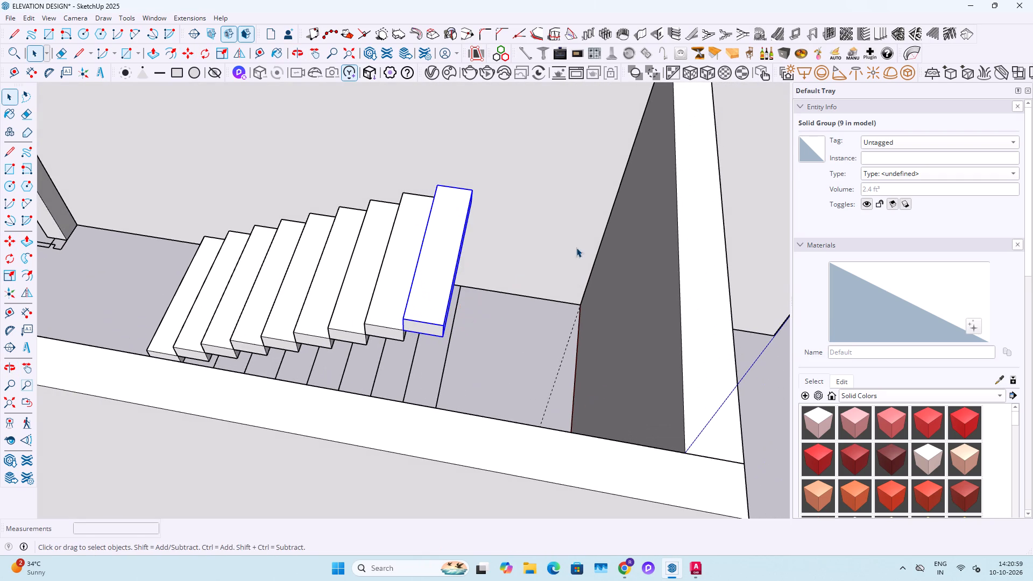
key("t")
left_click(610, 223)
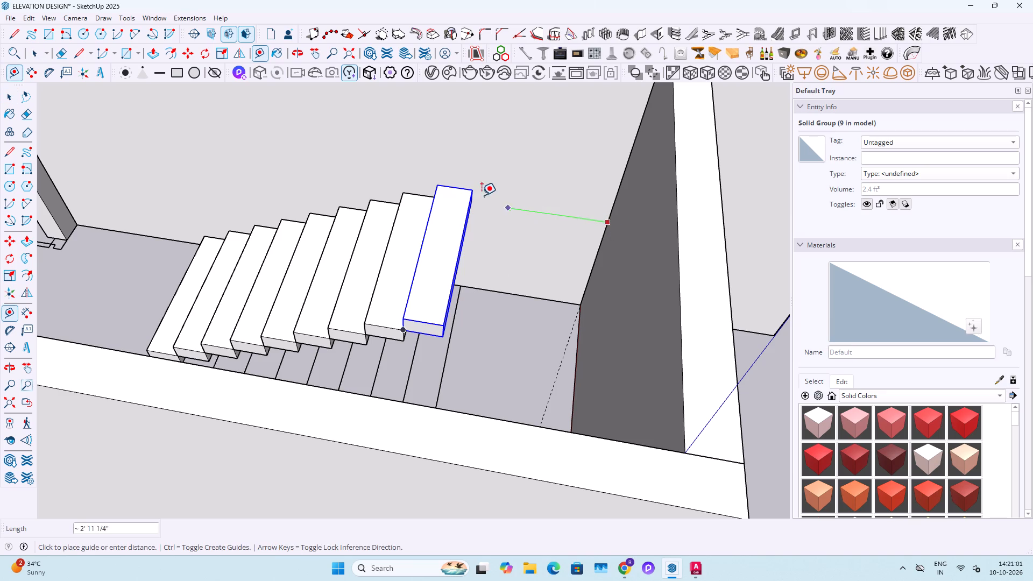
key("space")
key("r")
Place a vertical guide about 3' 11" from the stair room's back corner, at the top step's rear edge.
key("t")
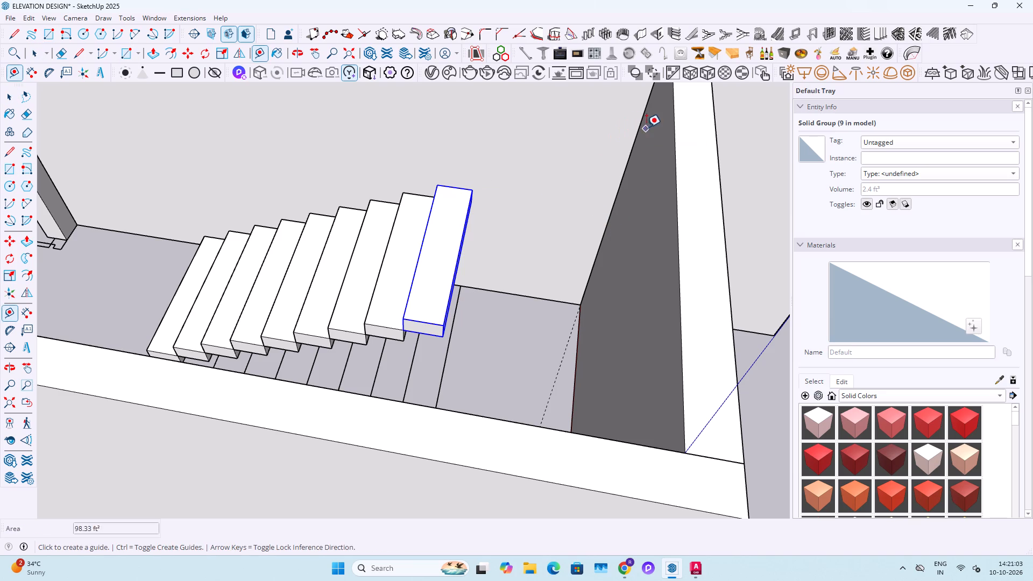
left_click(640, 118)
left_click(473, 189)
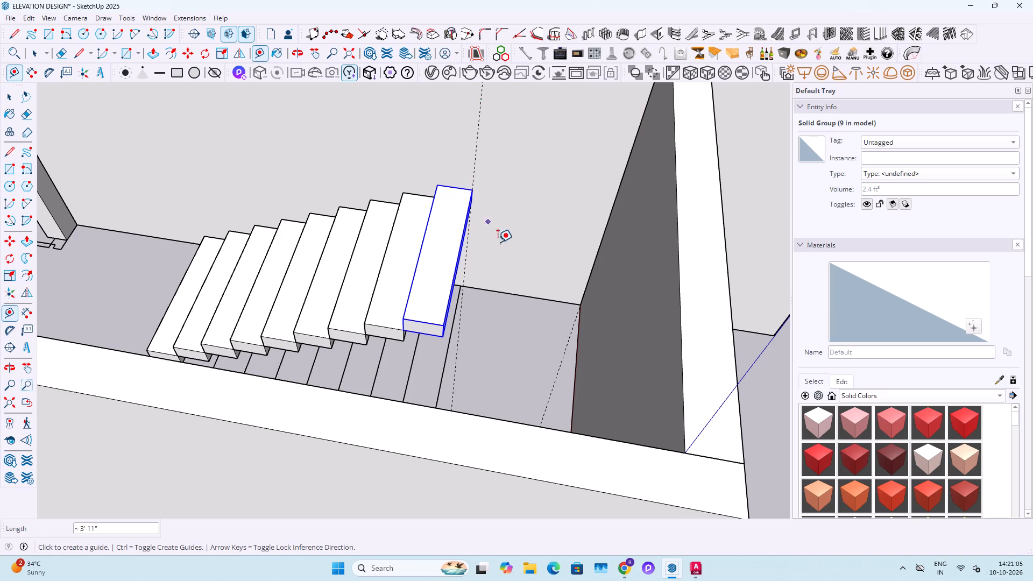
Copy the top step about 1' 1 1/2" diagonally onto its rear top edge to start the landing.
middle_click_drag(477, 252, 516, 295)
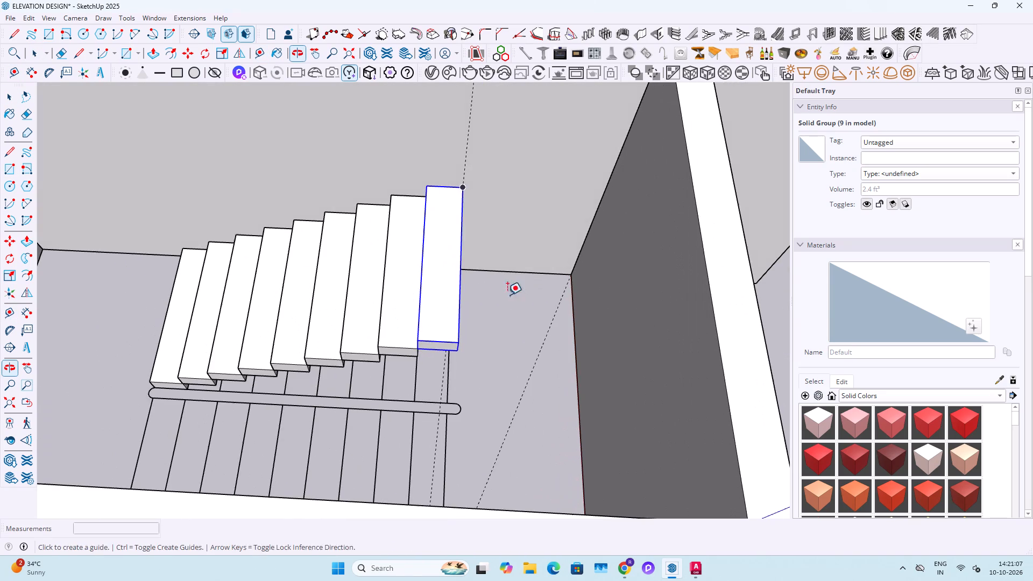
key("space")
scroll(436, 313, "up", 4)
middle_click_drag(441, 312, 448, 303)
key("n")
key("m")
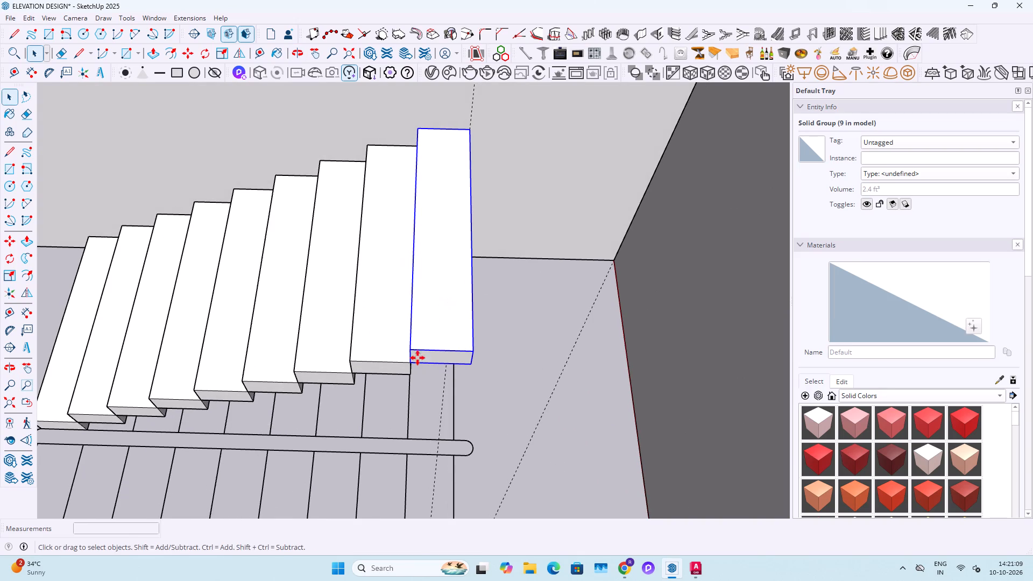
left_click(412, 365)
left_click(472, 352)
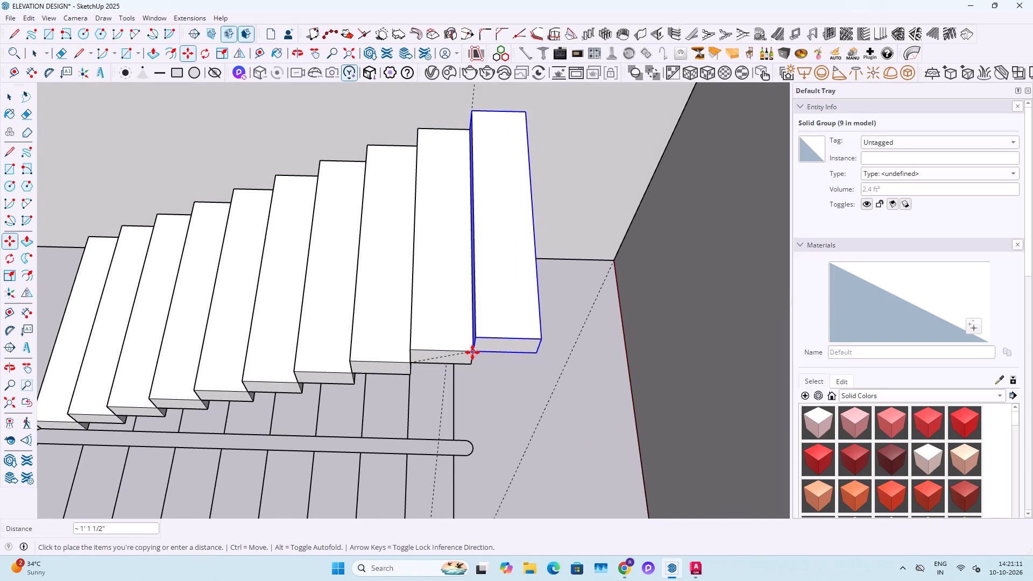
Inside the newest step group, extend its rear face about 2' 10 7/8" to the back wall with Push/Pull.
key("space")
double_click(492, 321)
middle_click_drag(520, 321, 452, 246)
middle_click_drag(527, 298, 493, 311)
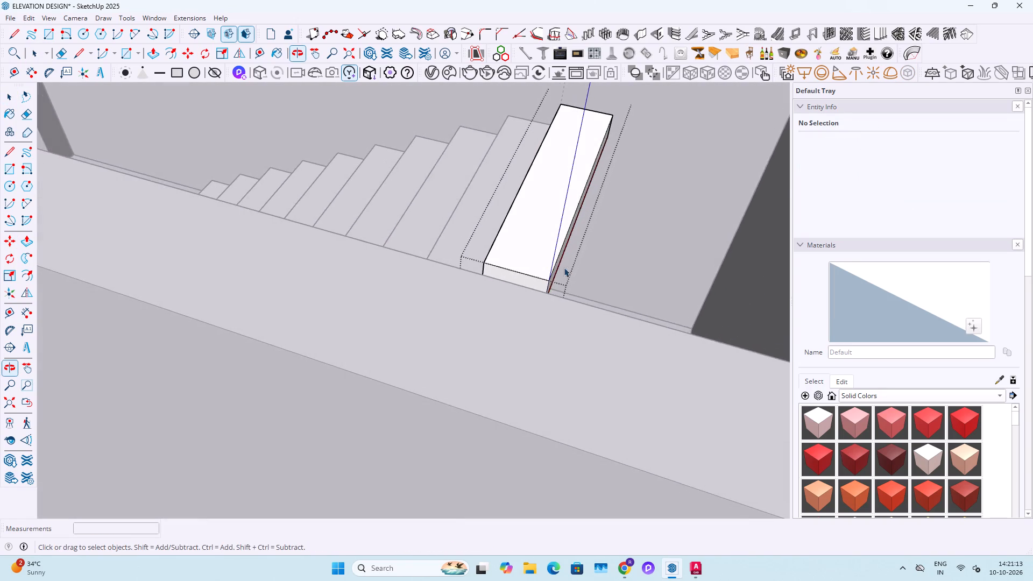
scroll(558, 260, "up", 2)
left_click(555, 273)
key("o")
left_click(555, 273)
key("p")
left_click(555, 273)
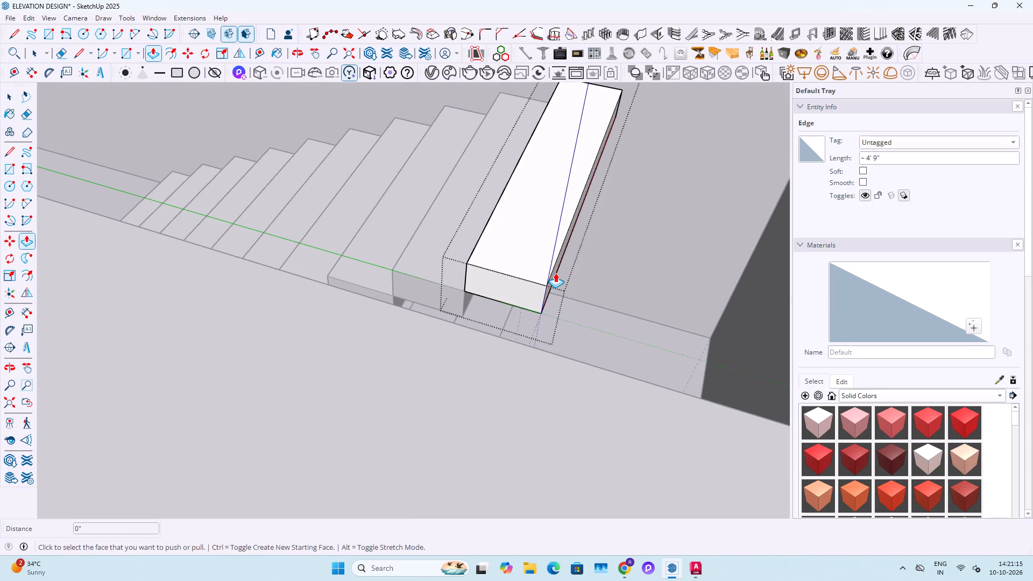
scroll(582, 295, "down", 11)
left_click(711, 151)
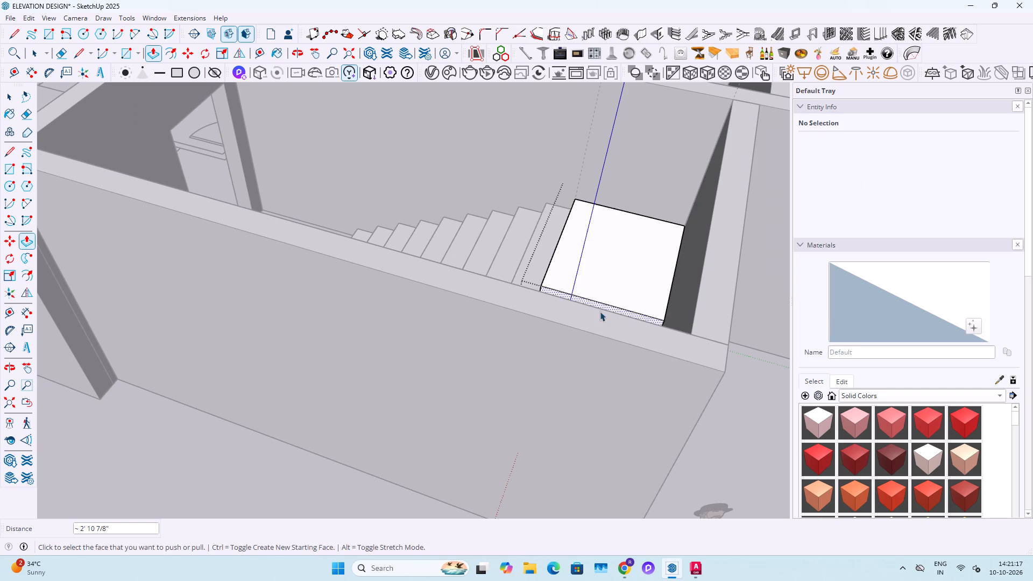
Extend the landing's side face about 4' 5" to the outer wall with Push/Pull, and exit the group.
key("space")
middle_click_drag(602, 323, 661, 377)
scroll(590, 293, "up", 3)
left_click(590, 288)
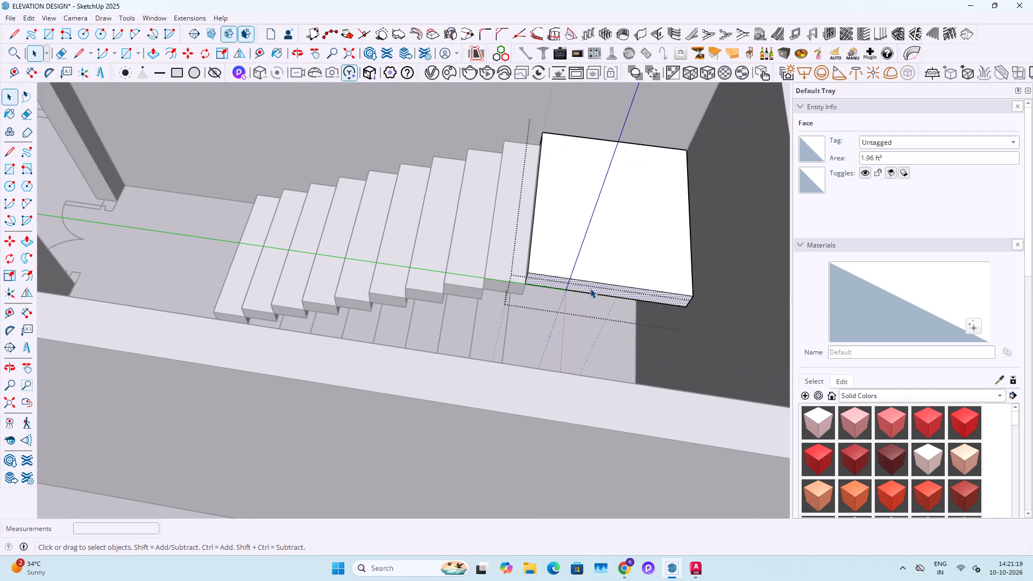
key("p")
left_click(591, 287)
middle_click_drag(672, 392, 700, 465)
scroll(666, 470, "down", 7)
middle_click_drag(660, 478, 591, 445)
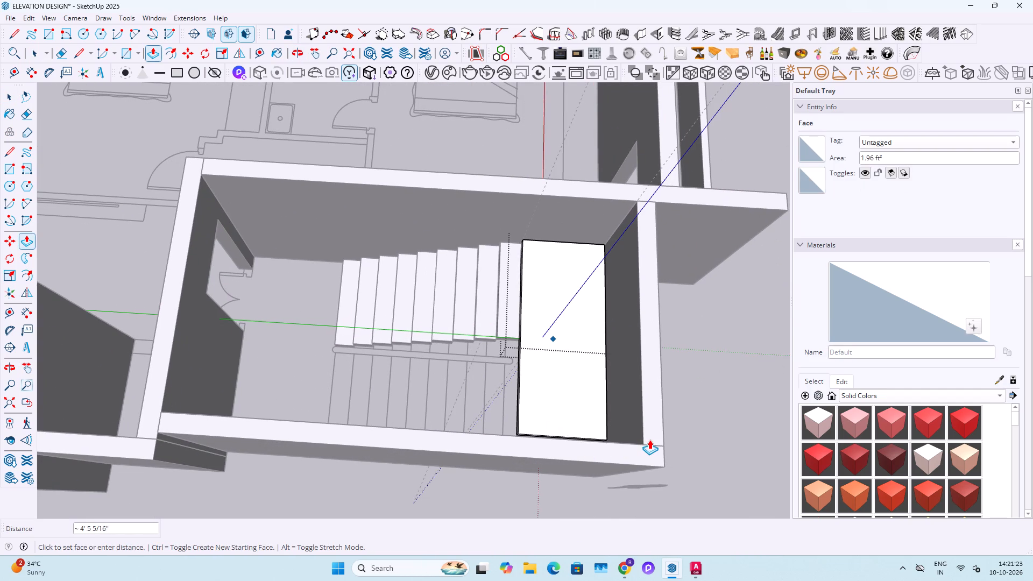
left_click(648, 443)
key("space")
middle_click_drag(516, 410, 606, 403)
key("Escape")
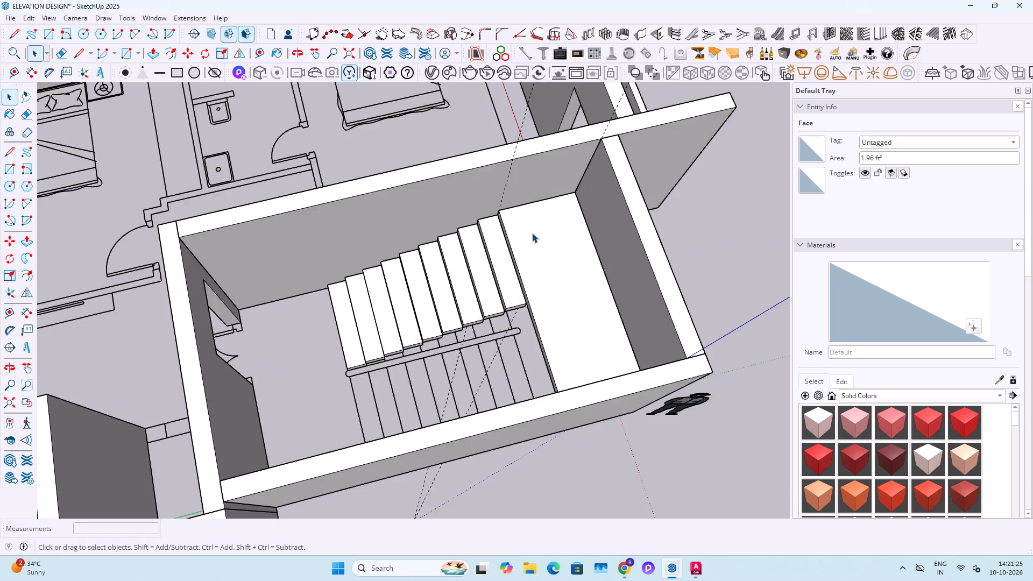
key("Escape")
Place a vertical guide offset from the back wall corner to the handrail end's far side.
scroll(521, 291, "up", 5)
key("t")
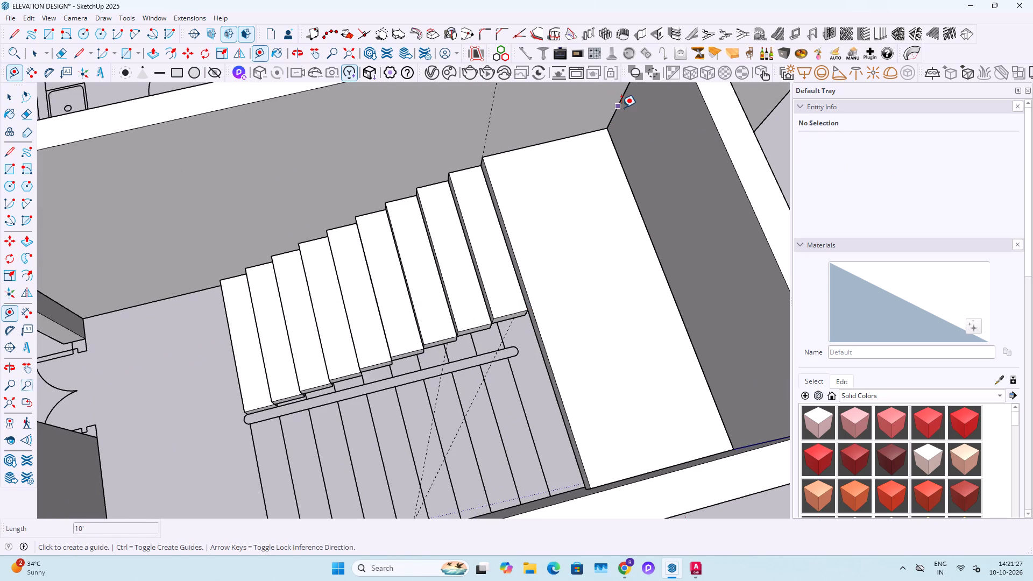
left_click(621, 108)
left_click(509, 360)
middle_click_drag(575, 366, 679, 362)
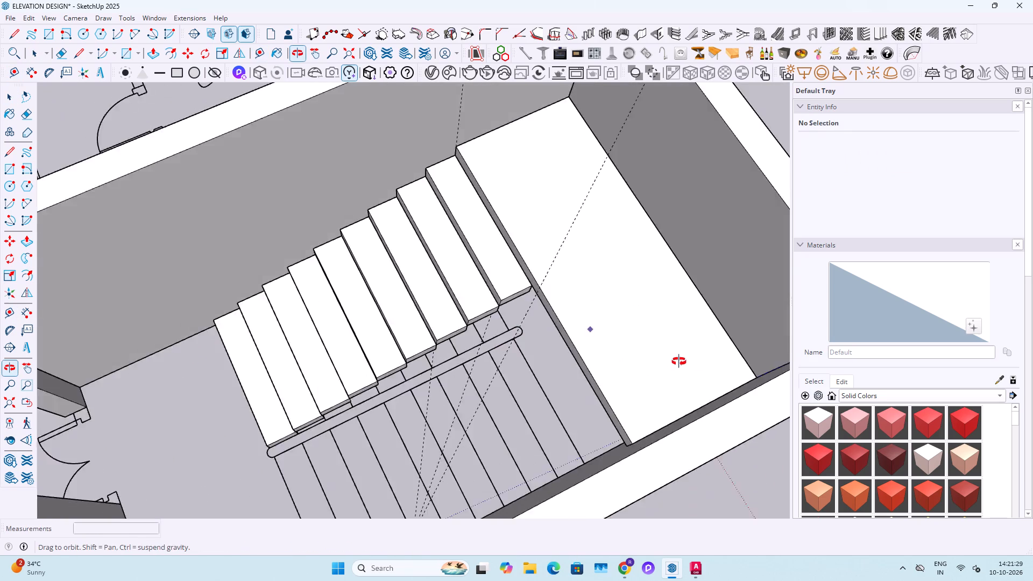
middle_click_drag(679, 362, 738, 368)
Copy the top step about 5' 5" across to the handrail guide at the landing's front edge, for the second flight.
key("space")
left_click(486, 248)
middle_click_drag(448, 258, 488, 256)
scroll(448, 258, "up", 1)
key("m")
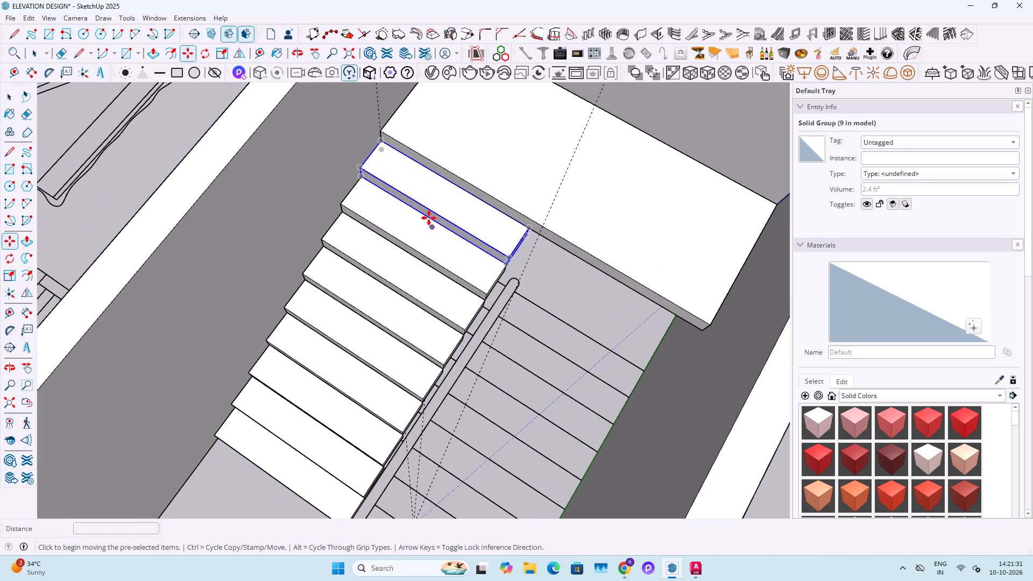
left_click(383, 156)
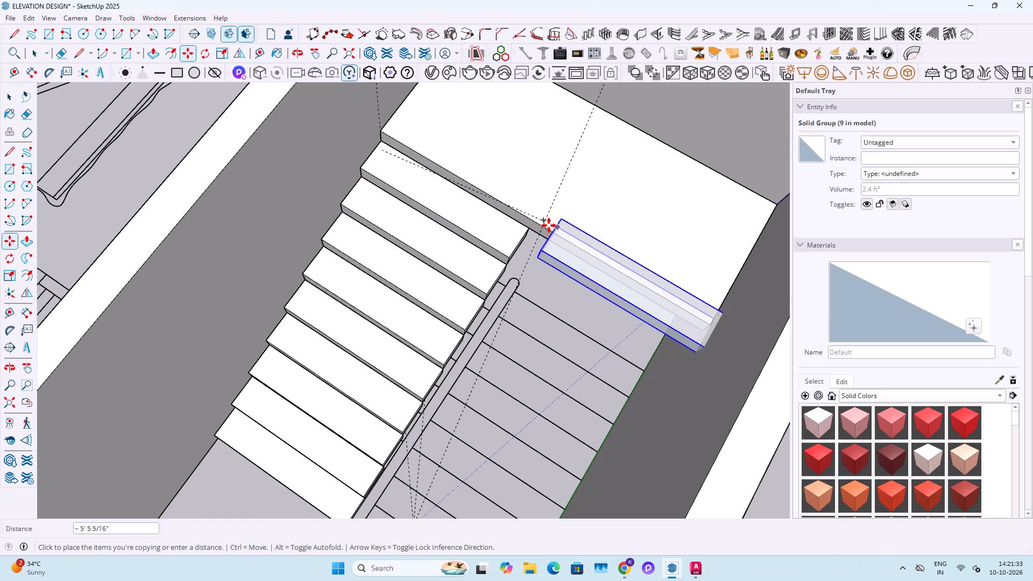
left_click(545, 224)
Move the copied step so its lower rear corner meets the landing's top front edge at the guide.
middle_click_drag(583, 260, 735, 236)
scroll(519, 180, "up", 3)
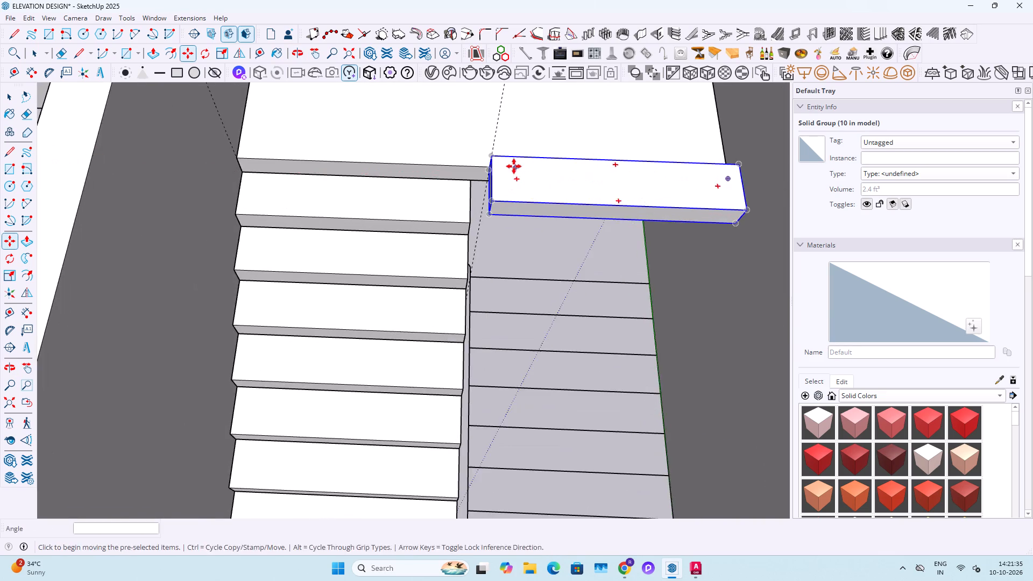
middle_click_drag(514, 166, 640, 209, "shift")
scroll(430, 228, "up", 11)
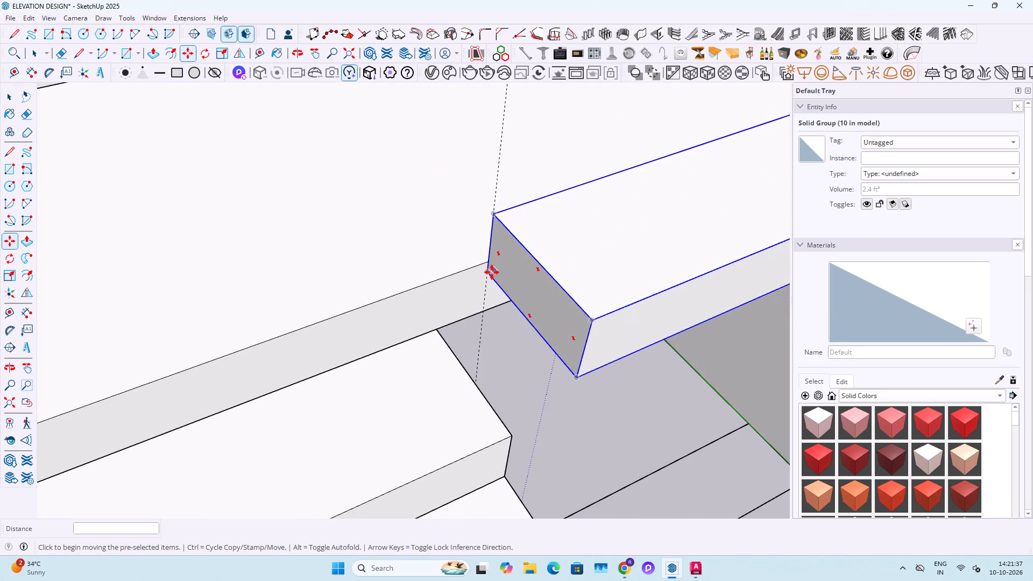
left_click(488, 275)
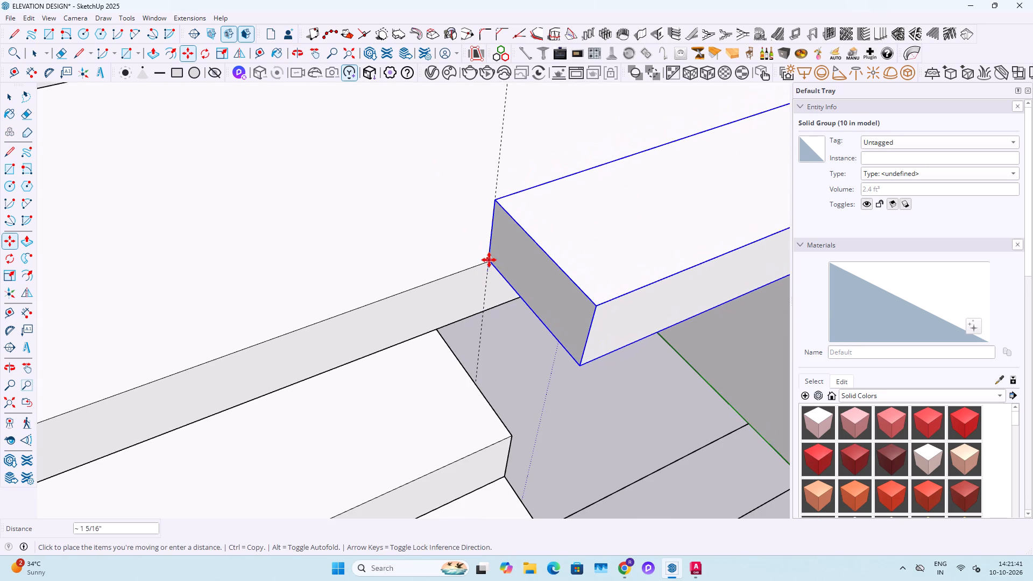
left_click(489, 262)
key("space")
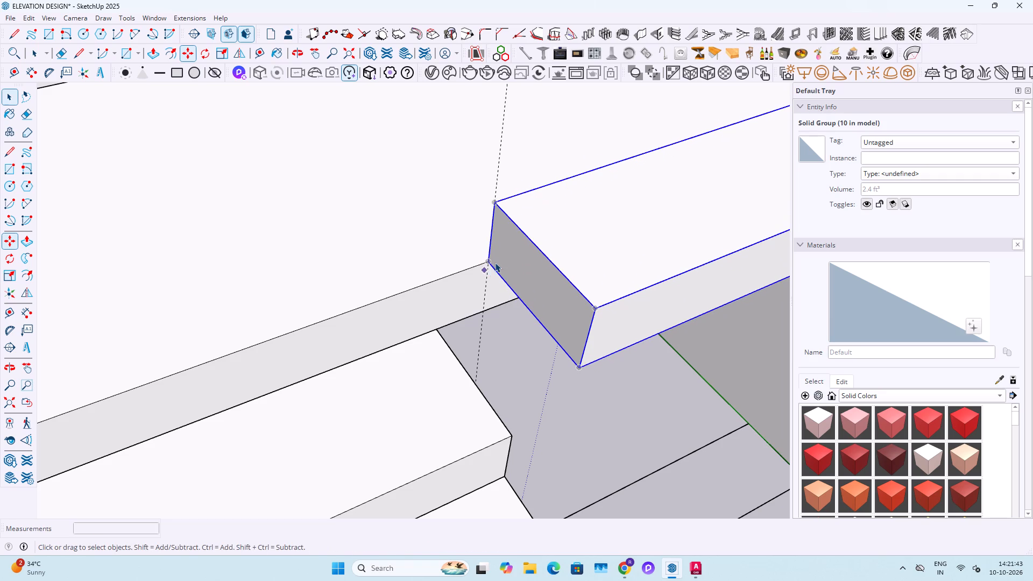
Reposition the second flight's first step so its bottom edge lines up with the landing's top front edge at the corner.
scroll(495, 263, "up", 10)
middle_click_drag(485, 264, 702, 296)
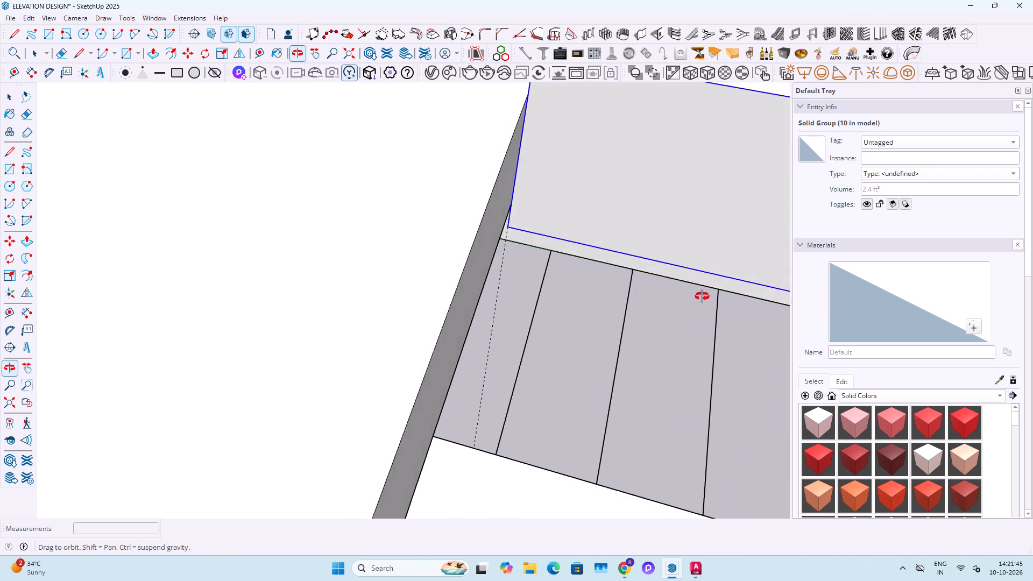
middle_click_drag(702, 296, 508, 268)
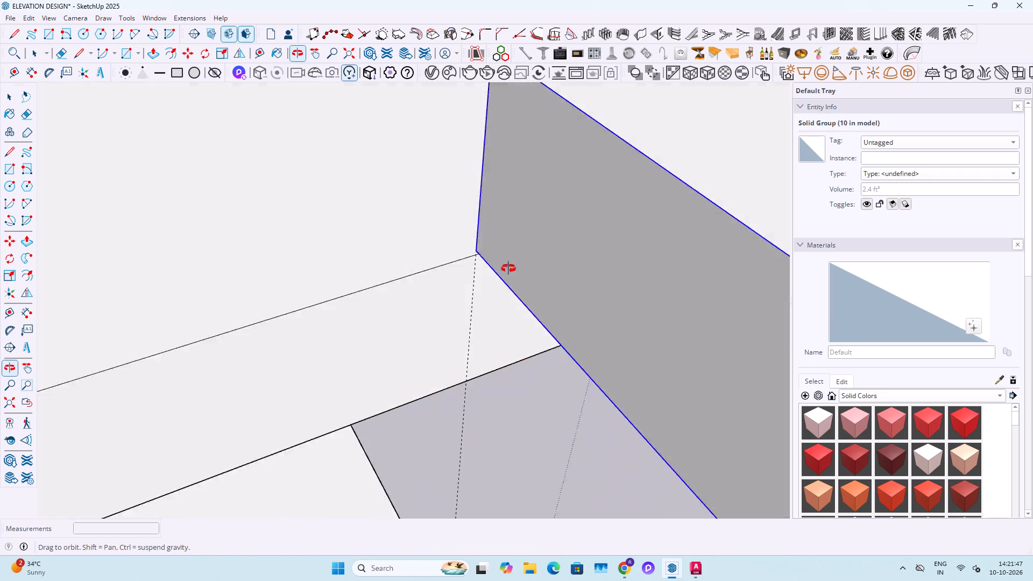
middle_click_drag(508, 268, 557, 292)
scroll(554, 308, "down", 6)
scroll(541, 298, "up", 3)
key("m")
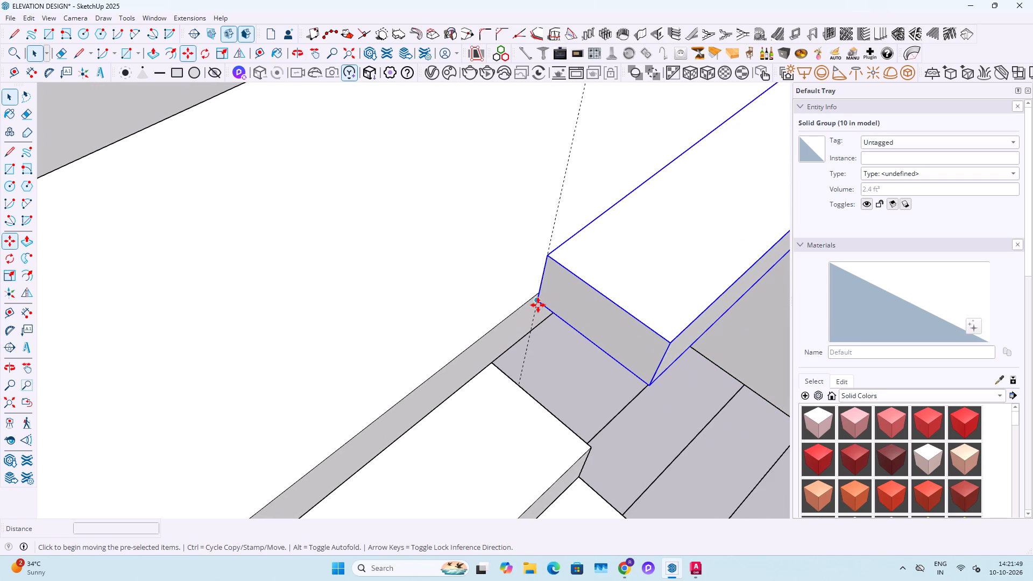
left_click(538, 305)
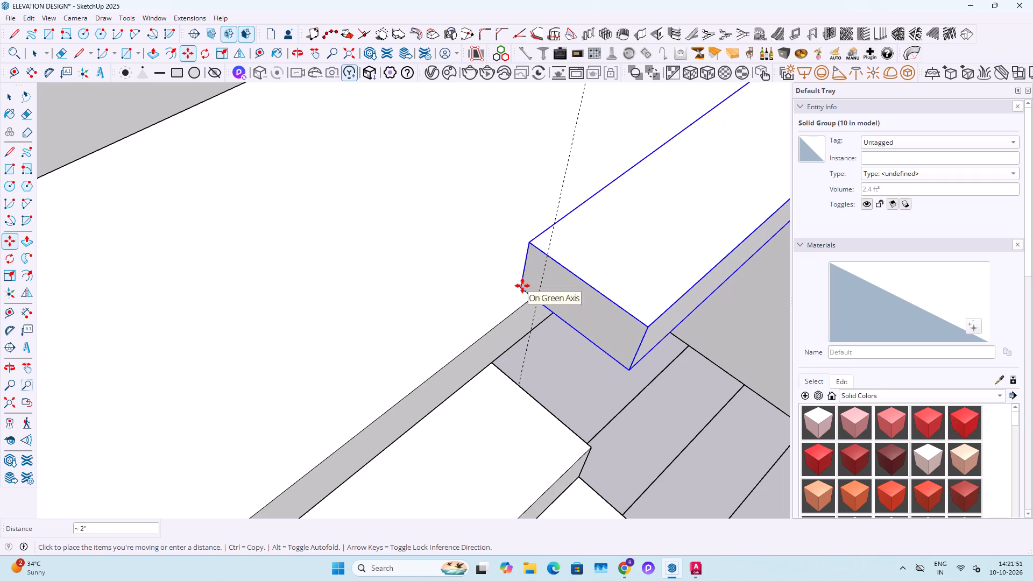
left_click(522, 286)
key("space")
middle_click_drag(525, 298, 628, 236)
scroll(534, 240, "up", 15)
middle_click_drag(466, 292, 499, 242)
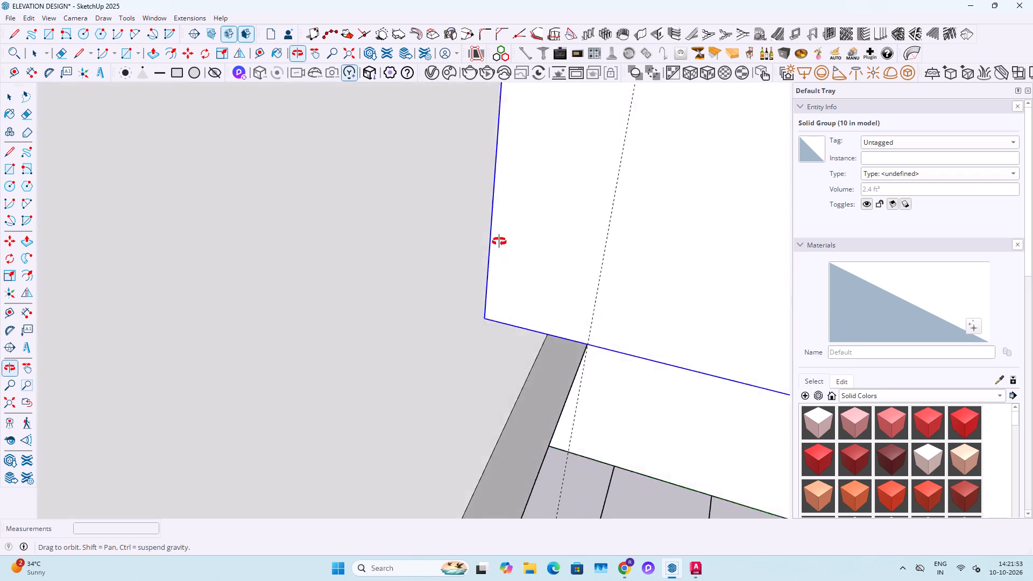
middle_click_drag(499, 242, 590, 192)
key("m")
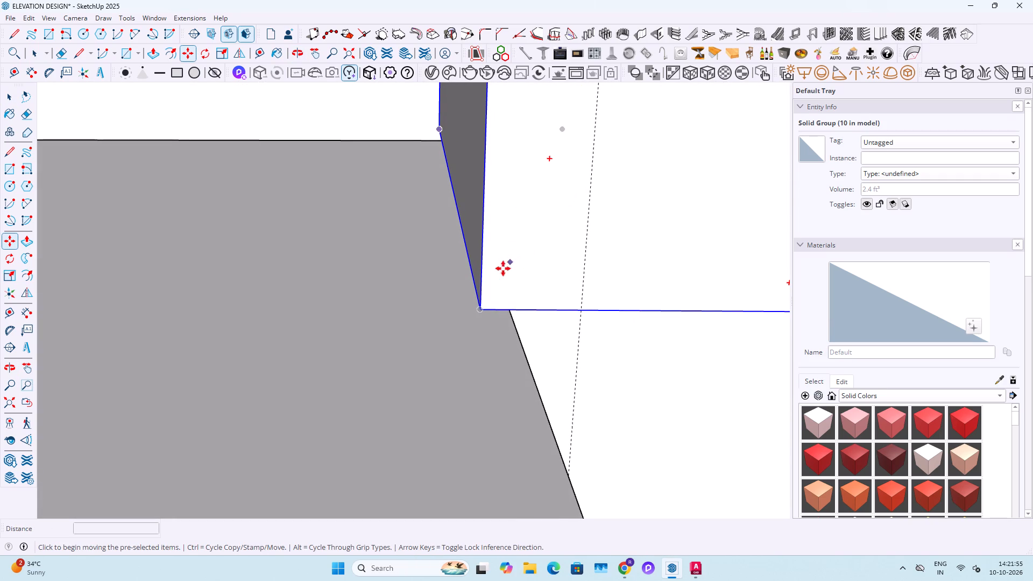
left_click(477, 308)
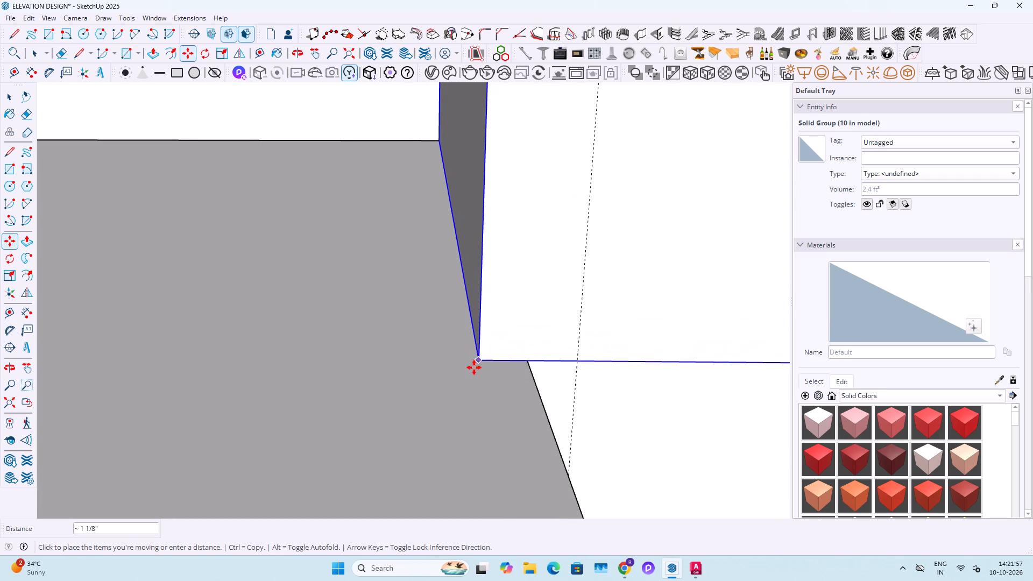
left_click(475, 363)
left_click(478, 361)
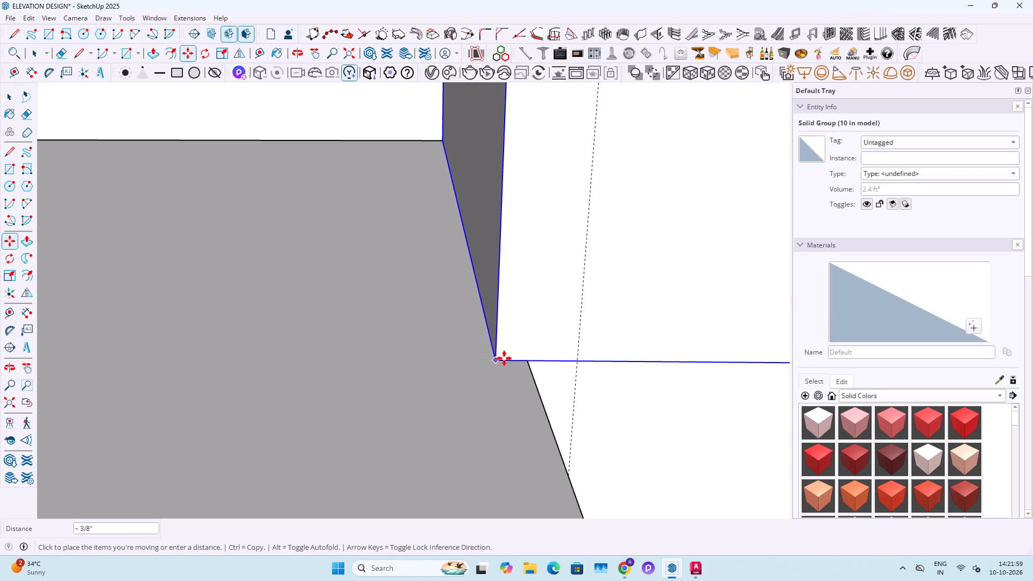
left_click(526, 359)
Copy the second flight's first step upward repeatedly, setting each copy's lower rear corner on the top front corner of the step below.
scroll(464, 374, "down", 11)
middle_click_drag(553, 325, 532, 341)
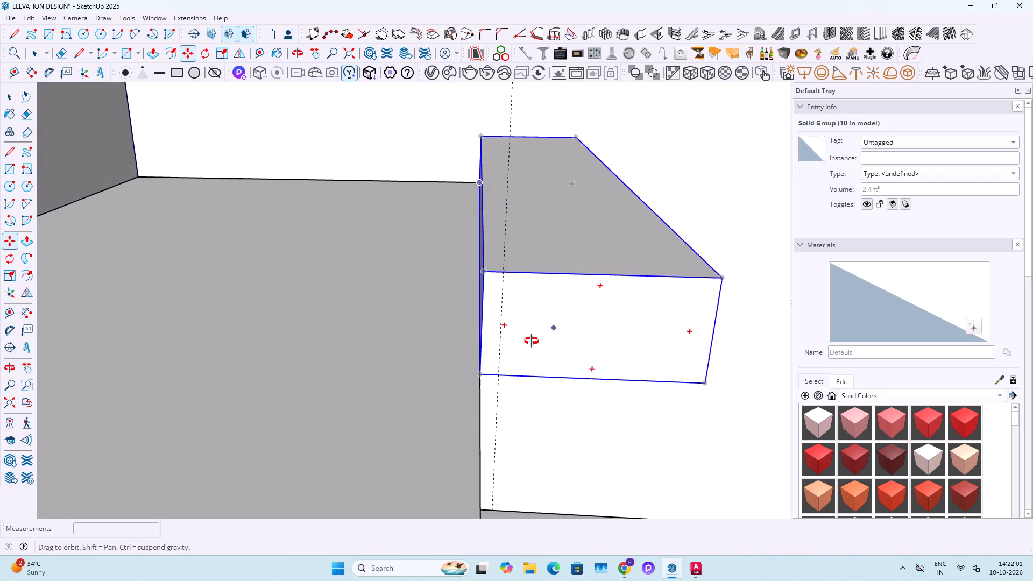
middle_click_drag(532, 341, 530, 341)
left_click(483, 373, "ctrl")
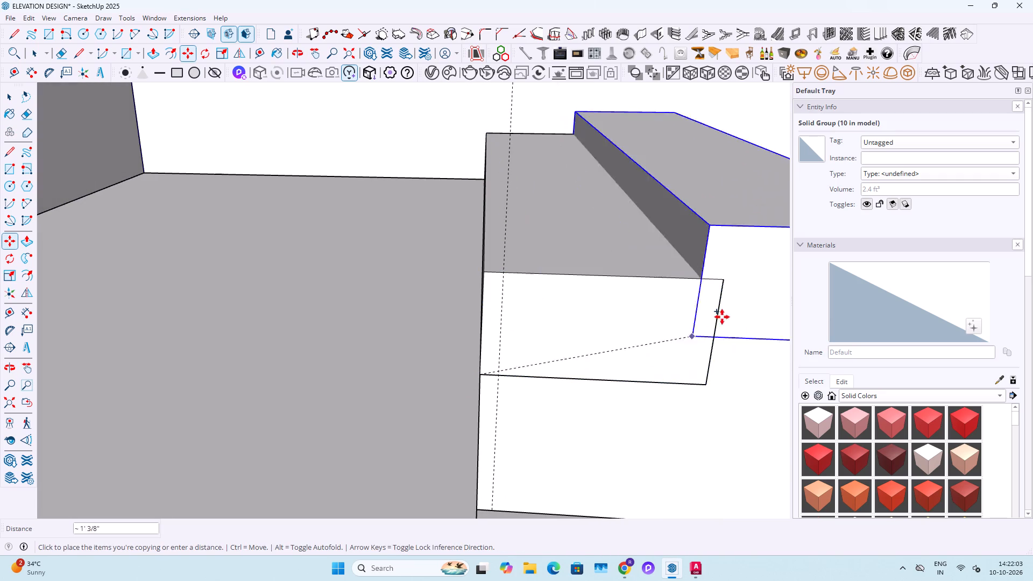
left_click(725, 280)
middle_click_drag(740, 270, 684, 300)
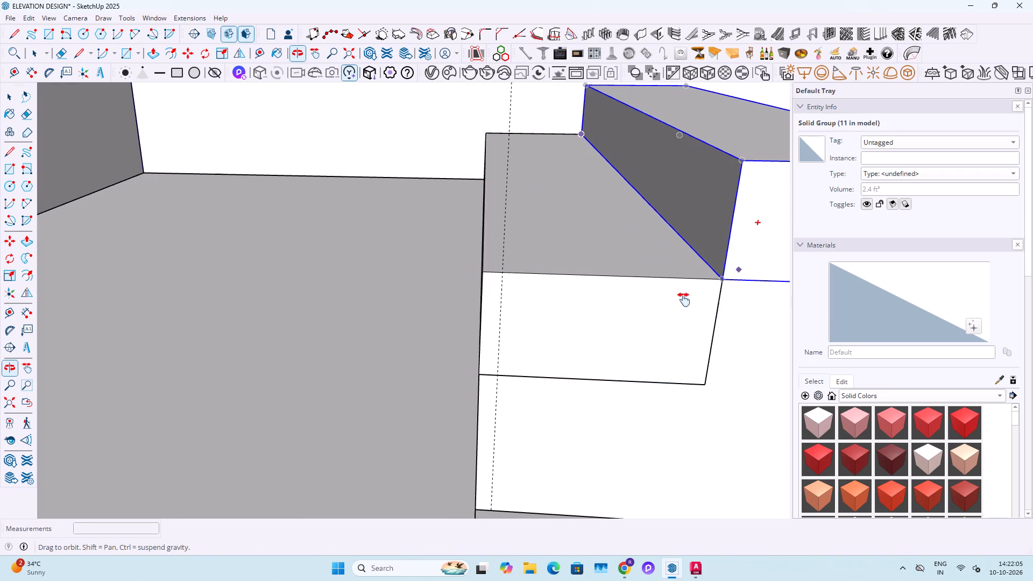
middle_click_drag(684, 300, 554, 367)
left_click(537, 377)
scroll(603, 327, "down", 5)
middle_click_drag(628, 329, 433, 357, "shift")
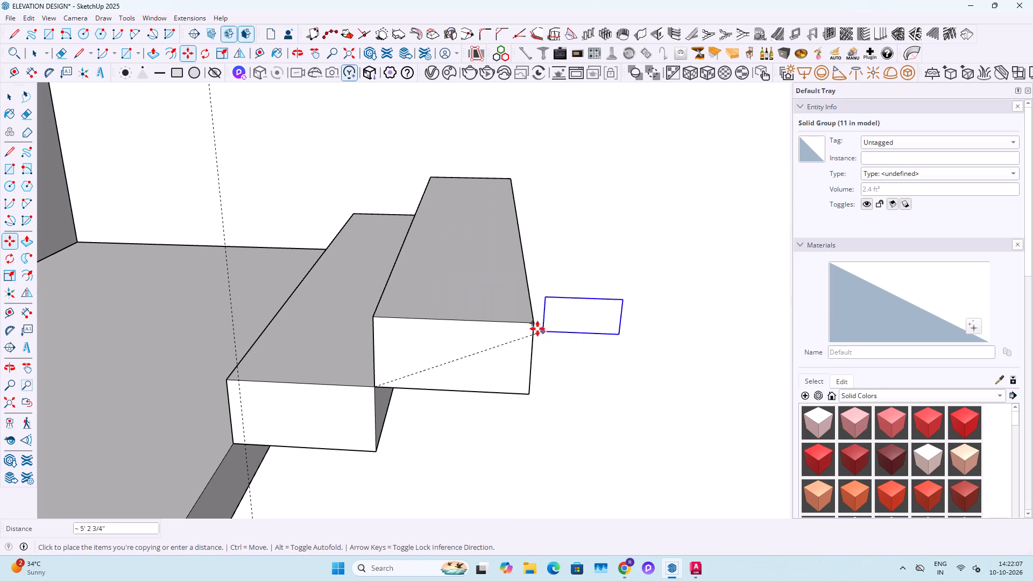
left_click(535, 329)
left_click(537, 324, "ctrl")
middle_click_drag(657, 282, 428, 349, "shift")
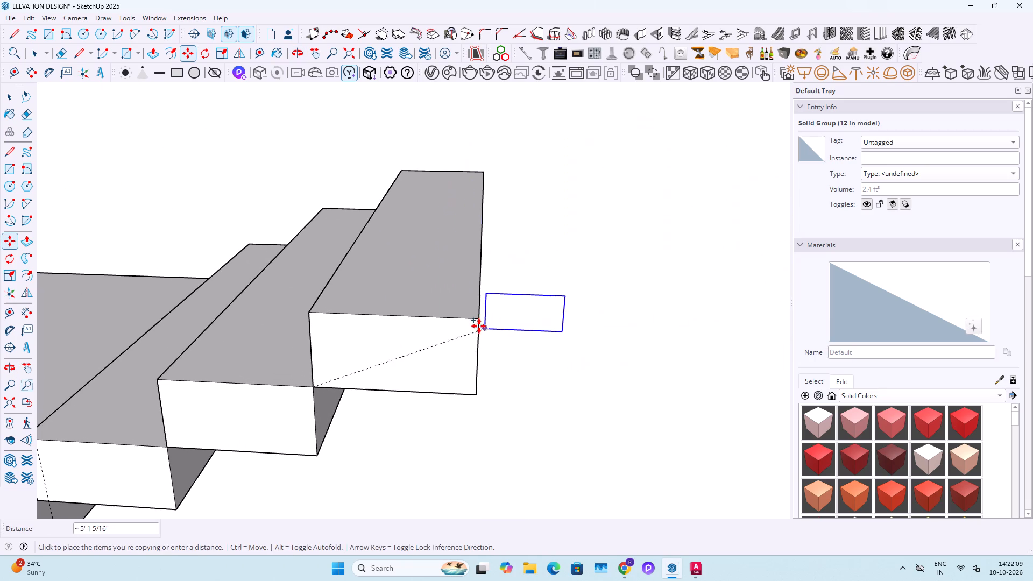
left_click(482, 319)
left_click(479, 321)
middle_click_drag(574, 292, 500, 324, "shift")
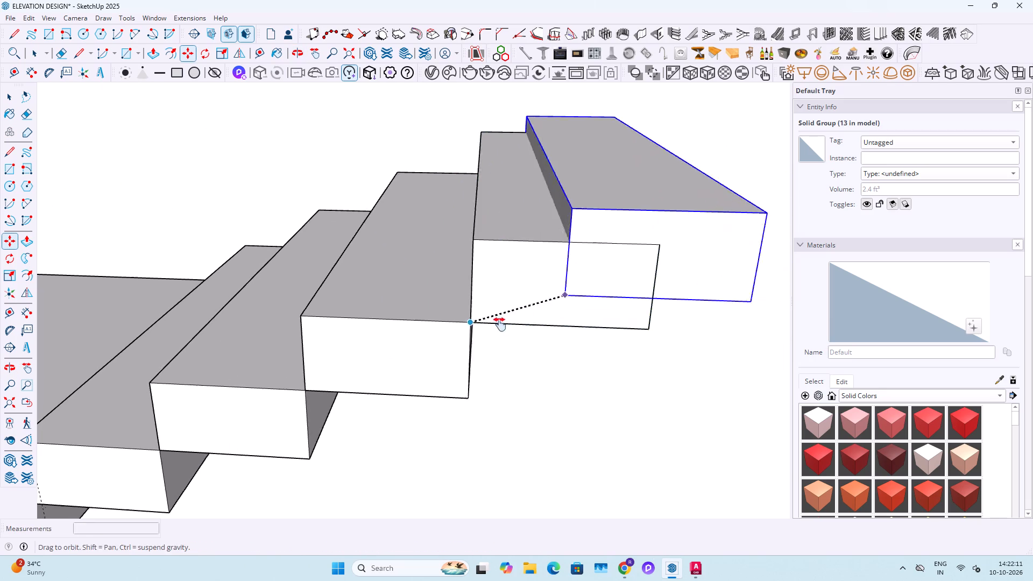
middle_click_drag(500, 324, 428, 355, "shift")
left_click(516, 308)
Continue copying the top step corner to corner, about 1' 1 1/2" apart, to complete the second flight.
left_click(520, 304)
middle_click_drag(609, 257, 458, 348, "shift")
left_click(567, 318)
left_click(571, 313, "ctrl")
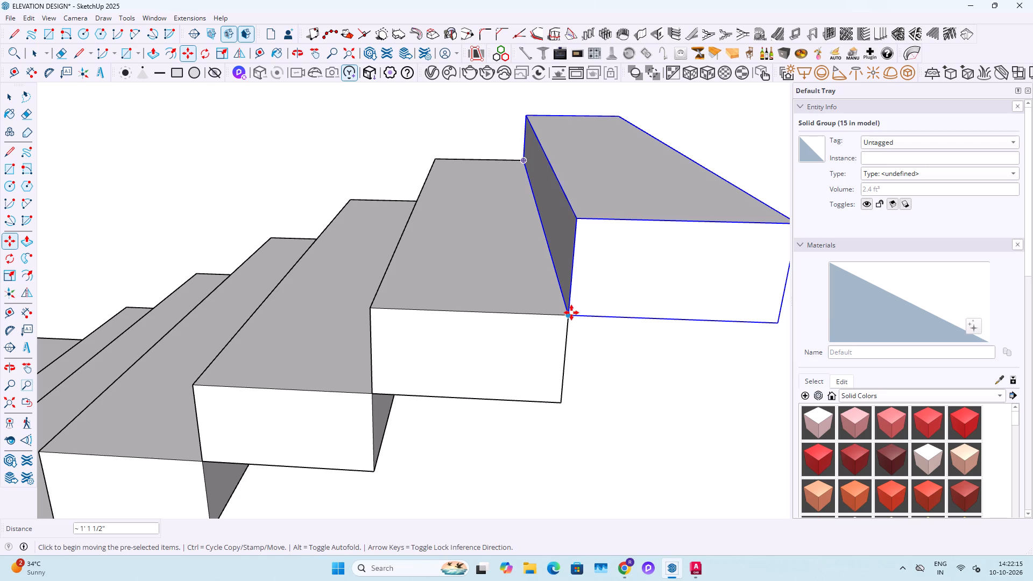
scroll(634, 274, "down", 3)
middle_click_drag(660, 261, 304, 365, "shift")
left_click(394, 341)
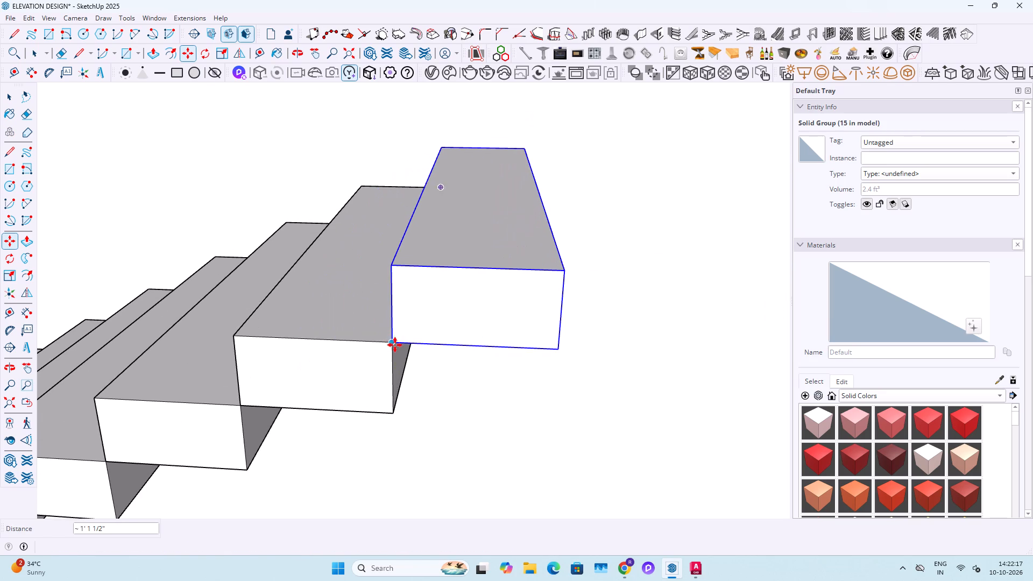
left_click(395, 346)
left_click(567, 271)
scroll(548, 314, "down", 5)
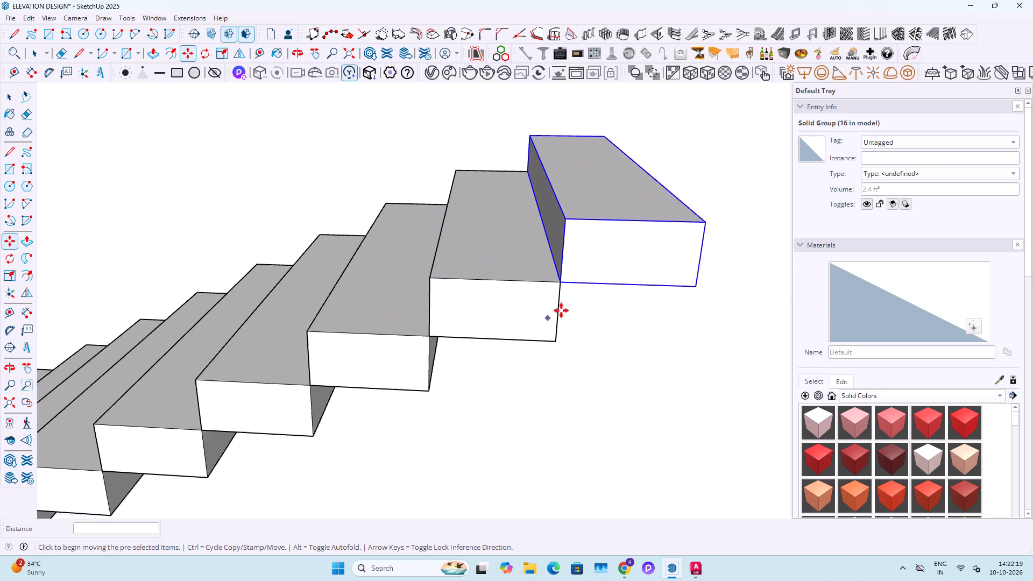
middle_click_drag(575, 275, 488, 372, "shift")
left_click(473, 382)
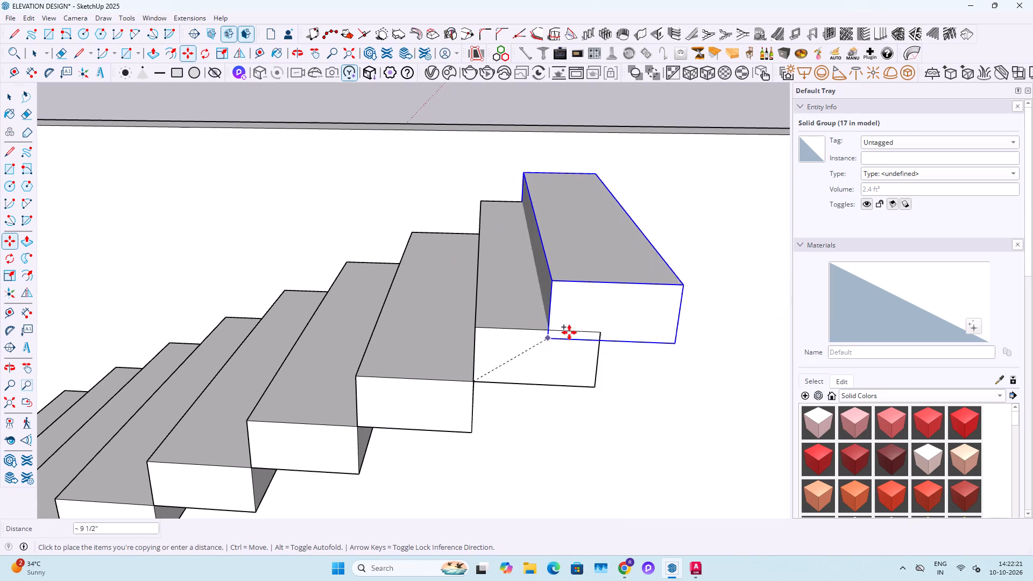
left_click(599, 330)
left_click(600, 334)
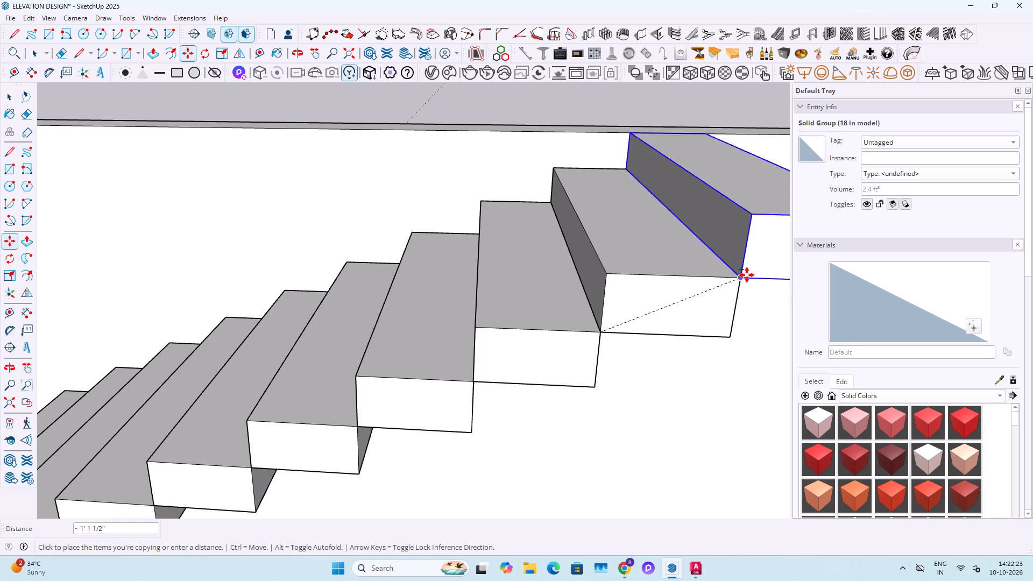
left_click(742, 276)
Select all steps of both flights together with the landing and make them one staircase group.
middle_click_drag(680, 276, 377, 356, "shift")
scroll(659, 285, "down", 1, "shift")
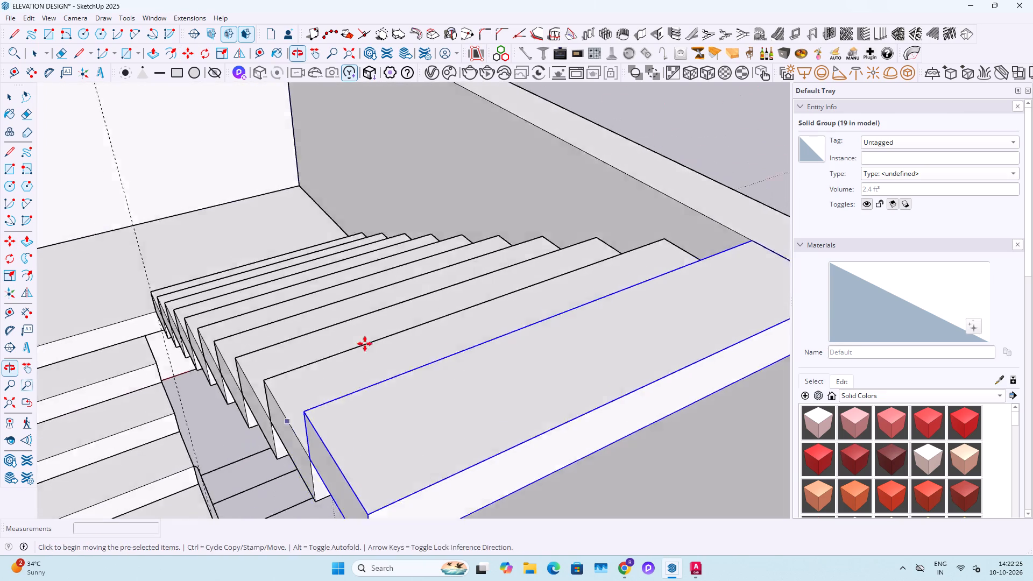
scroll(379, 327, "down", 8)
key("space")
left_click(348, 355, "ctrl")
left_click(332, 344, "ctrl")
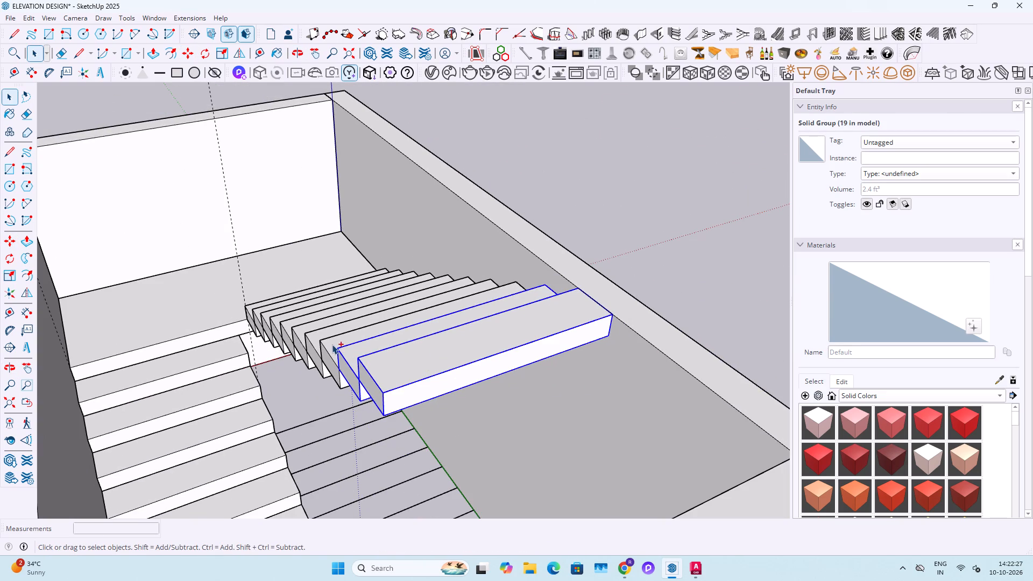
left_click(327, 335, "ctrl")
left_click(310, 326, "ctrl")
left_click(295, 319, "ctrl")
left_click(289, 317, "ctrl")
left_click(284, 313, "ctrl")
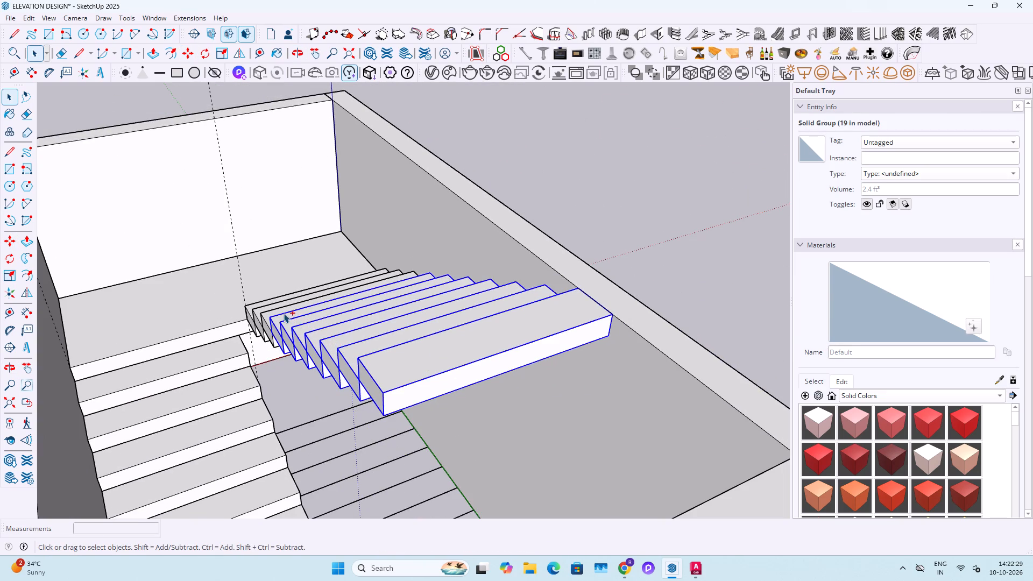
left_click(280, 310, "ctrl")
left_click(277, 309, "ctrl")
left_click(271, 304, "ctrl")
left_click(268, 302, "ctrl")
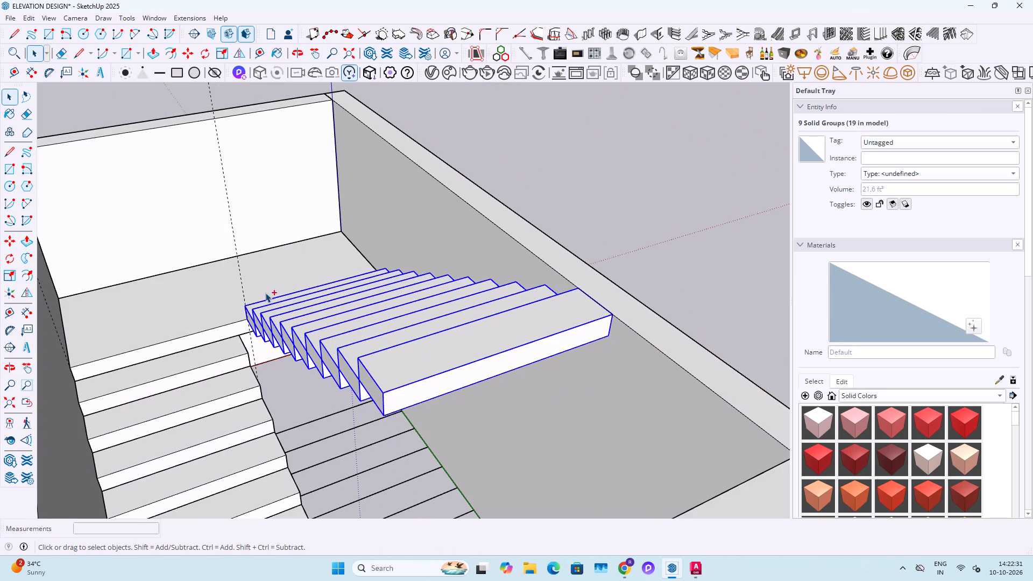
left_click(264, 287, "ctrl")
left_click(229, 358, "ctrl")
left_click(229, 381, "ctrl")
left_click(245, 420, "ctrl")
scroll(247, 423, "down", 3)
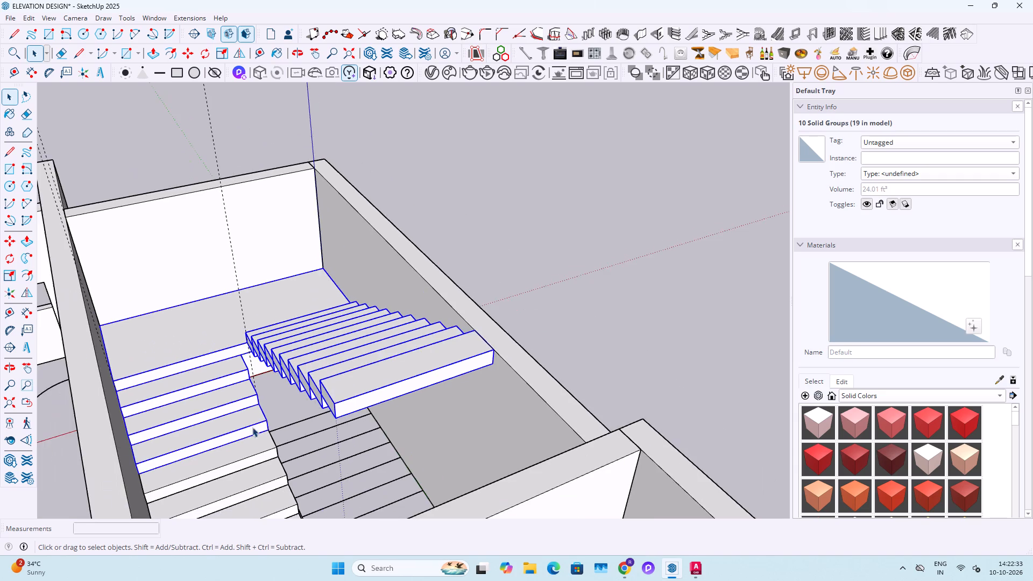
middle_click_drag(253, 434, 295, 435, "shift")
left_click(281, 401, "ctrl")
left_click(288, 420, "ctrl")
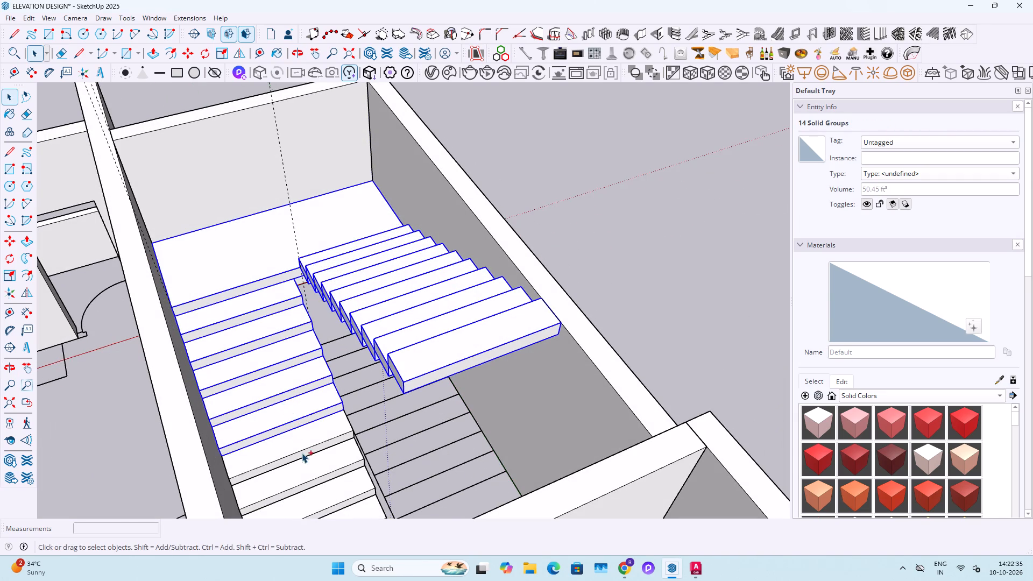
left_click(302, 453, "ctrl")
middle_click_drag(321, 466, 349, 463)
left_click(358, 453, "ctrl")
left_click(350, 419, "ctrl")
left_click(346, 391, "ctrl")
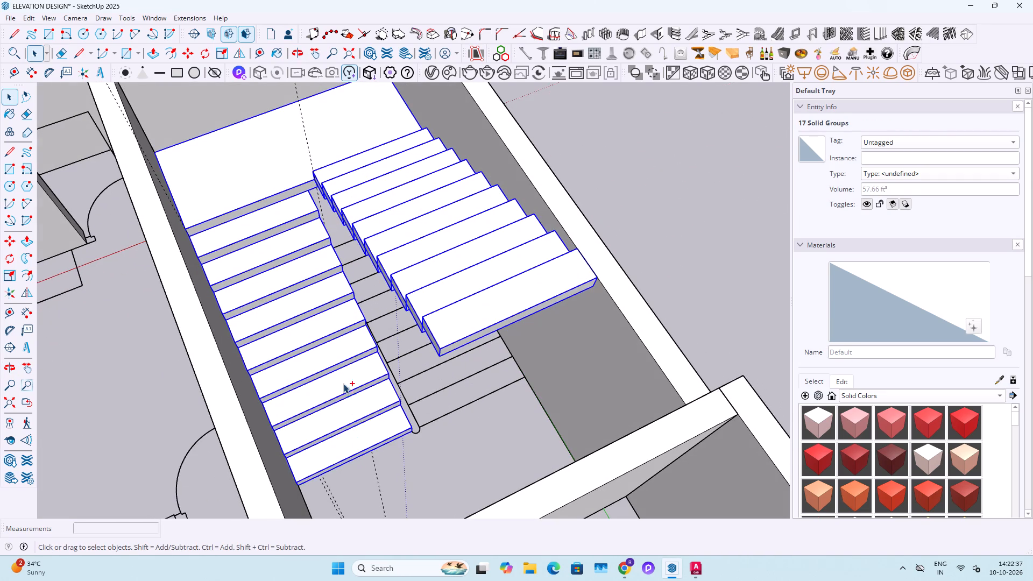
right_click(332, 370)
left_click(376, 242)
Inspect the grouped staircase from several sides, checking how both flights and the landing fit within the surrounding walls.
middle_click_drag(428, 340, 235, 301)
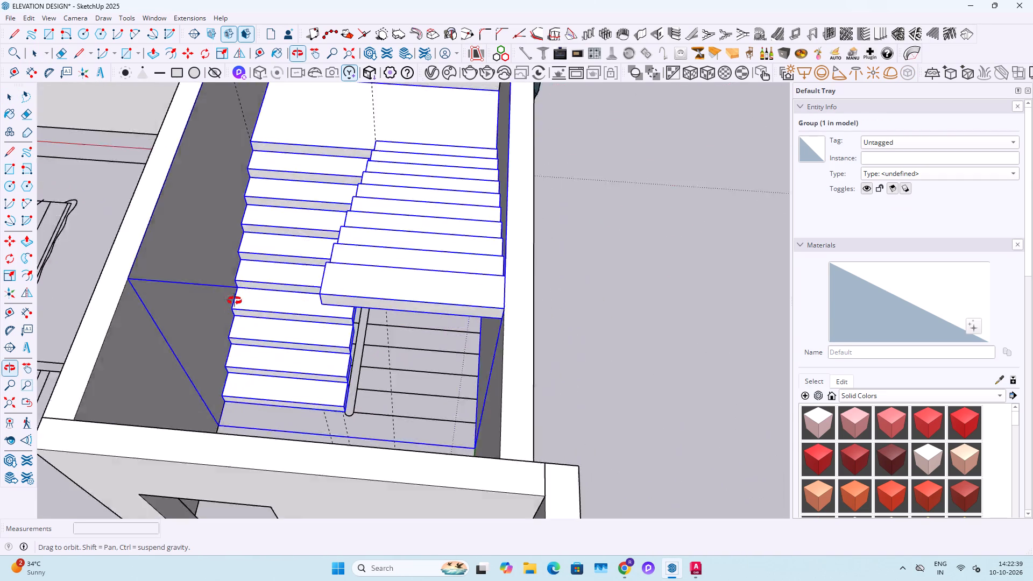
middle_click_drag(235, 301, 154, 313)
scroll(292, 327, "down", 1)
middle_click_drag(285, 374, 299, 406, "shift")
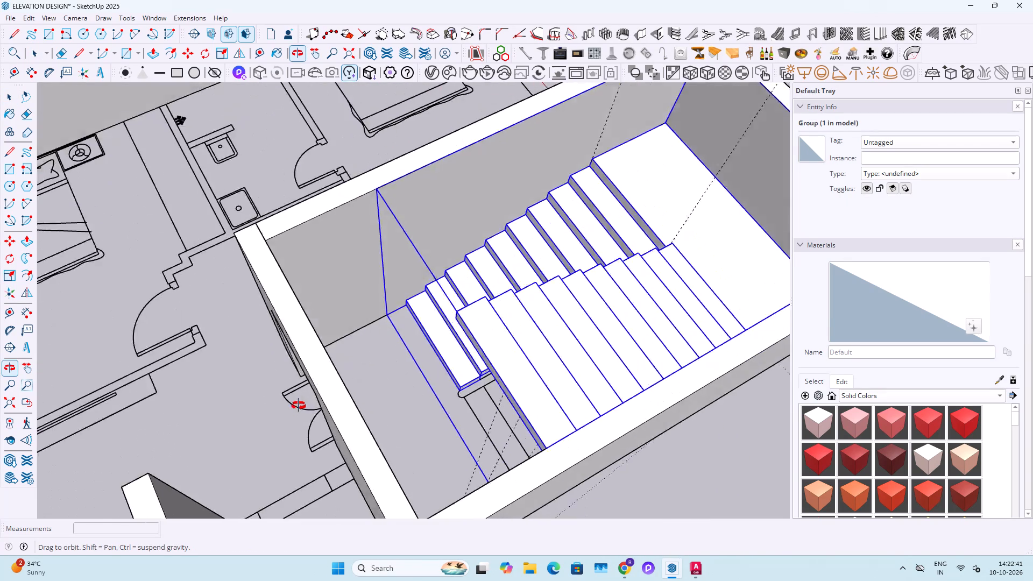
middle_click_drag(299, 406, 335, 366, "shift")
scroll(338, 368, "down", 10)
middle_click_drag(342, 364, 491, 297)
left_click(615, 423)
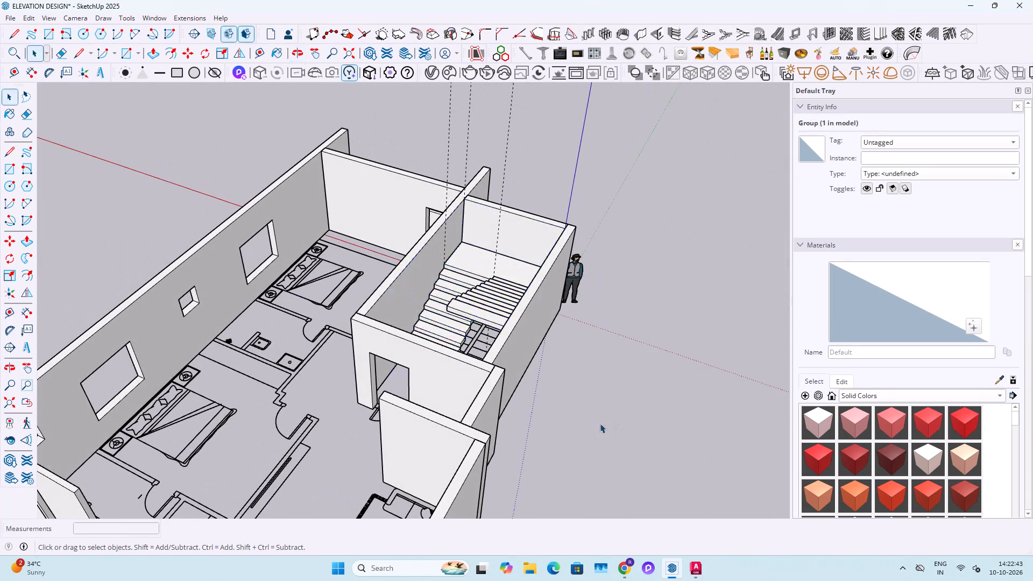
middle_click_drag(342, 418, 413, 407)
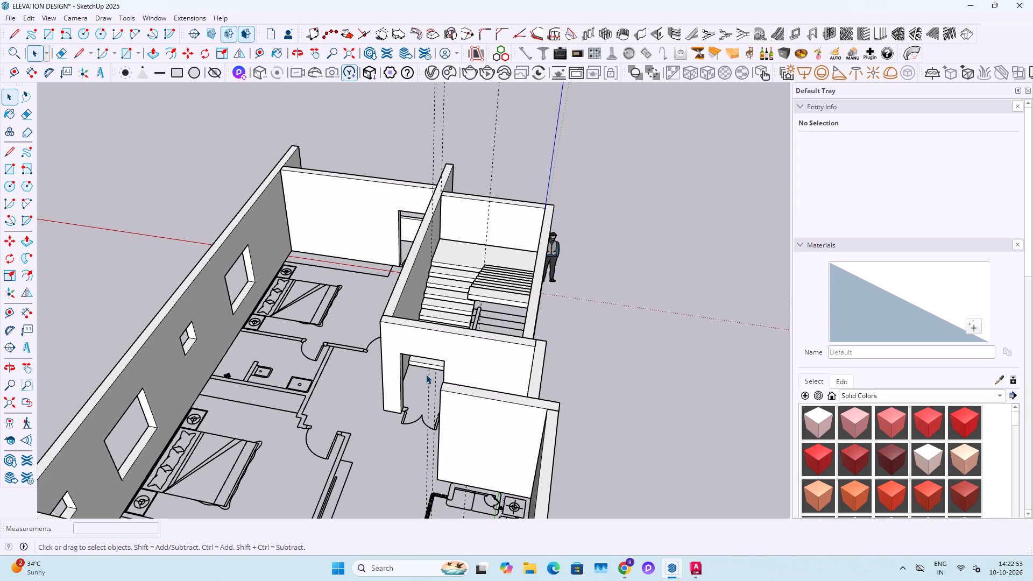
Draw a roof slab rectangle about 54' 7" by 30' 5" over the wall tops, between the building's diagonally opposite outer corners.
key("r")
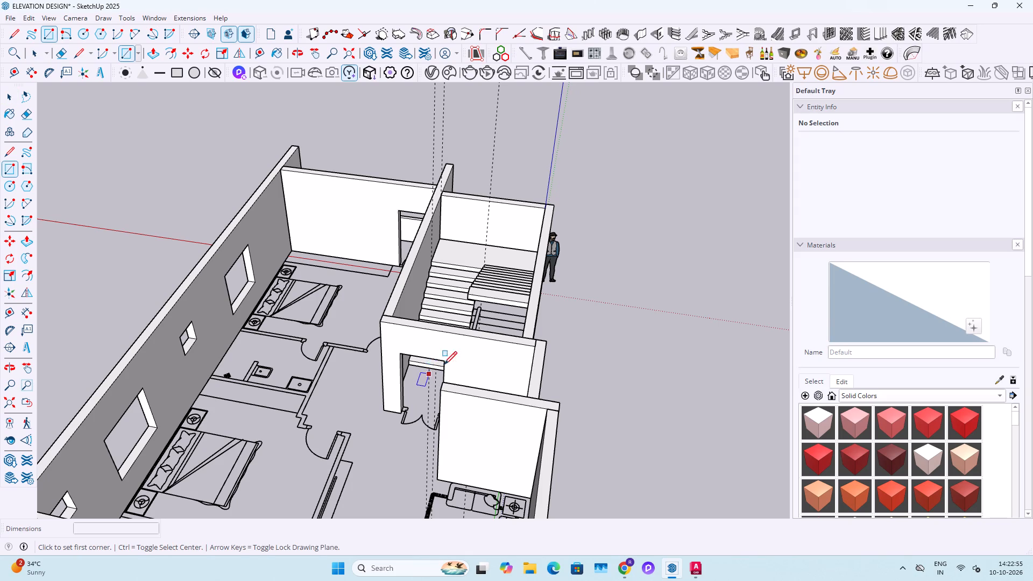
scroll(300, 162, "up", 6)
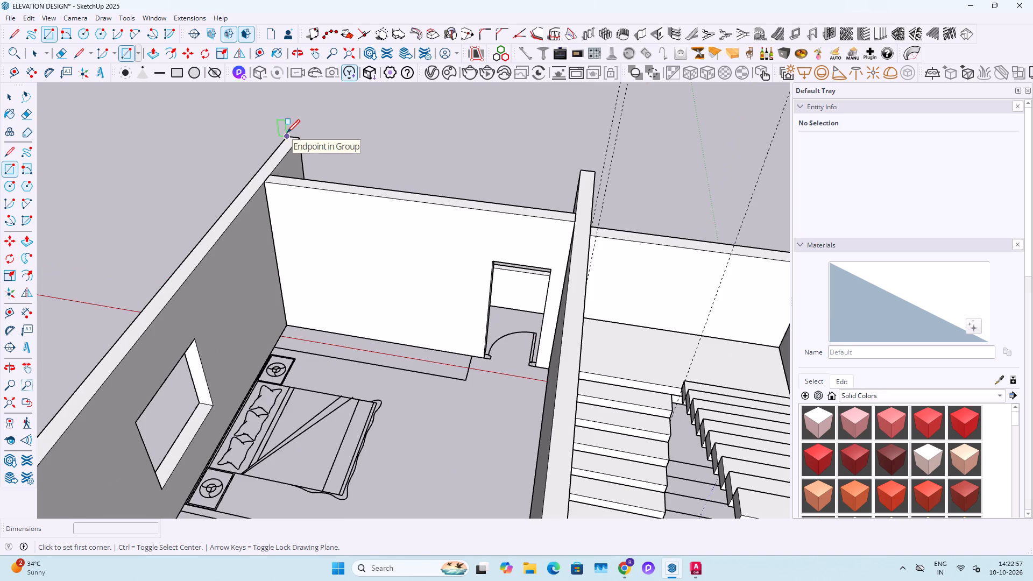
left_click(287, 134)
scroll(433, 300, "down", 15)
middle_click_drag(458, 320, 446, 259, "shift")
scroll(464, 365, "up", 2)
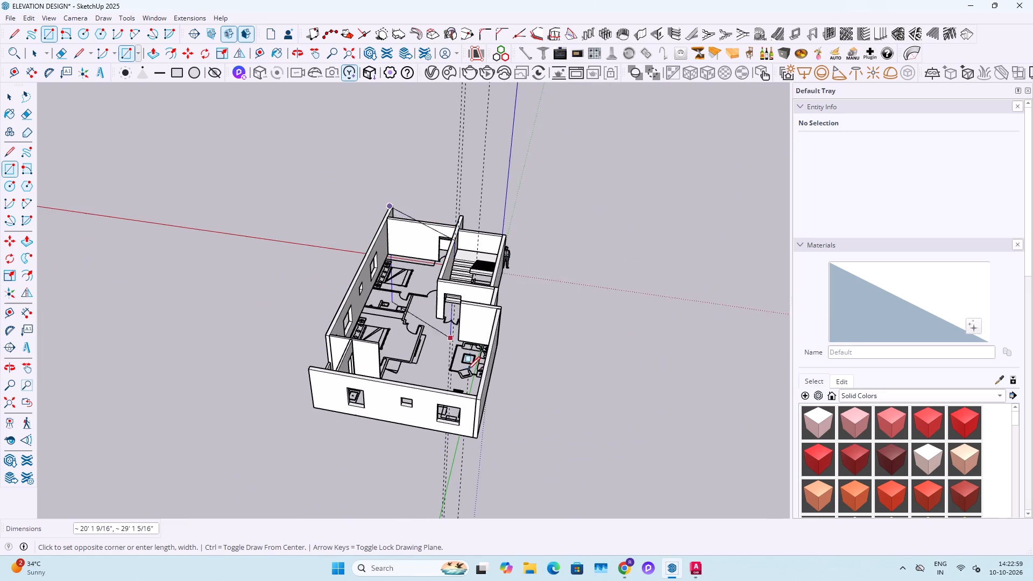
scroll(467, 371, "up", 6)
left_click(495, 435)
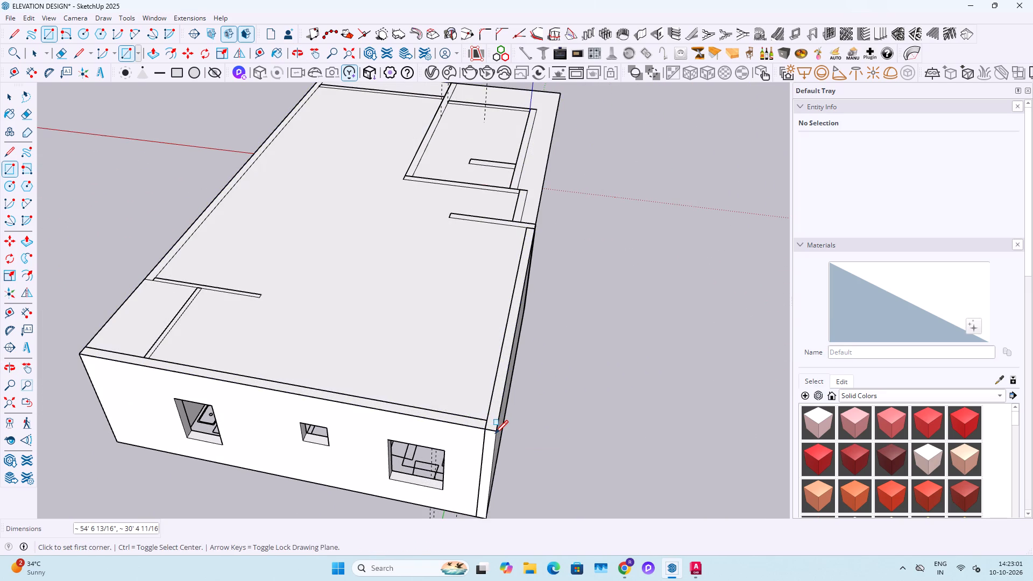
key("space")
scroll(454, 256, "down", 4)
middle_click_drag(463, 199, 269, 437)
scroll(471, 325, "up", 9)
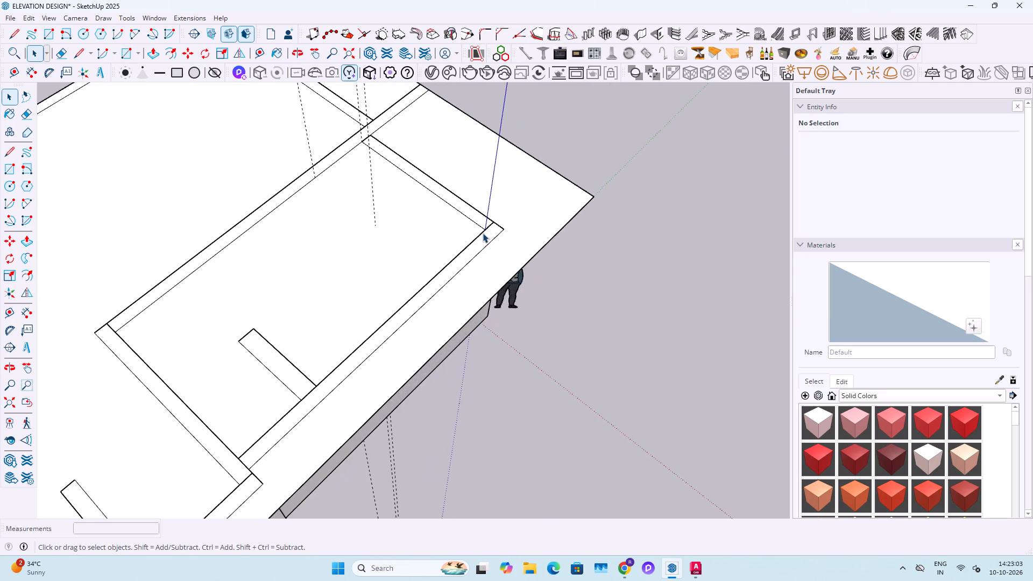
Draw lines on the roof slab face along the stepped outer wall edges, separating the excess area outside the building.
middle_click_drag(483, 233, 347, 328)
middle_click_drag(407, 289, 500, 394, "shift")
left_click(472, 342)
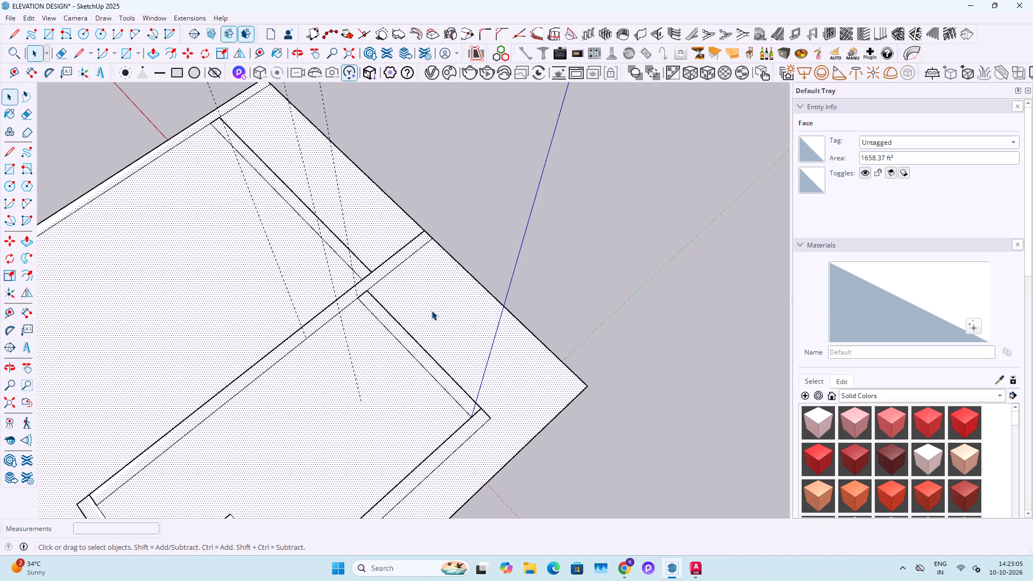
key("l")
left_click(431, 238)
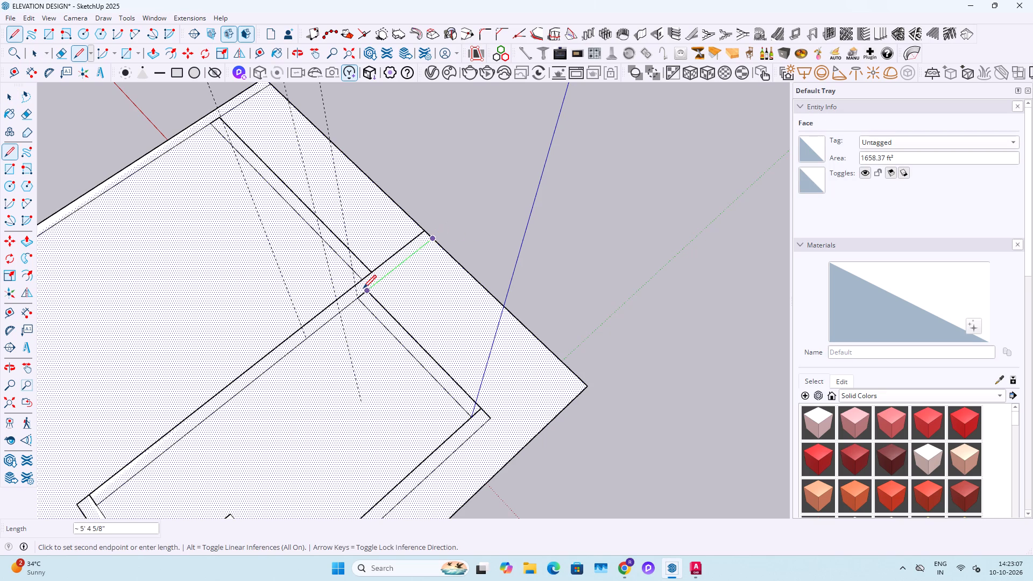
left_click(363, 290)
left_click(487, 416)
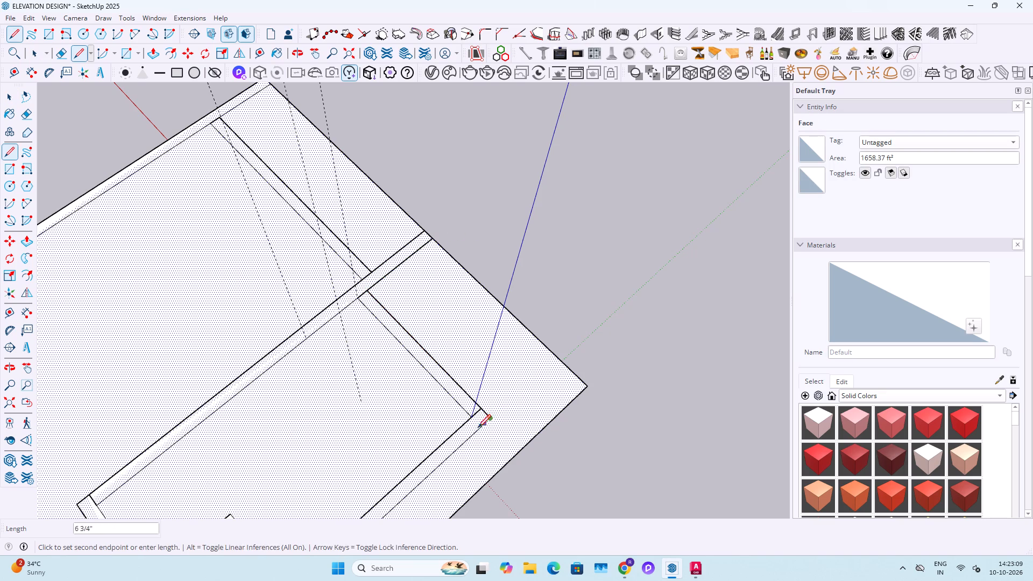
scroll(473, 436, "down", 4)
middle_click_drag(457, 451, 596, 329, "shift")
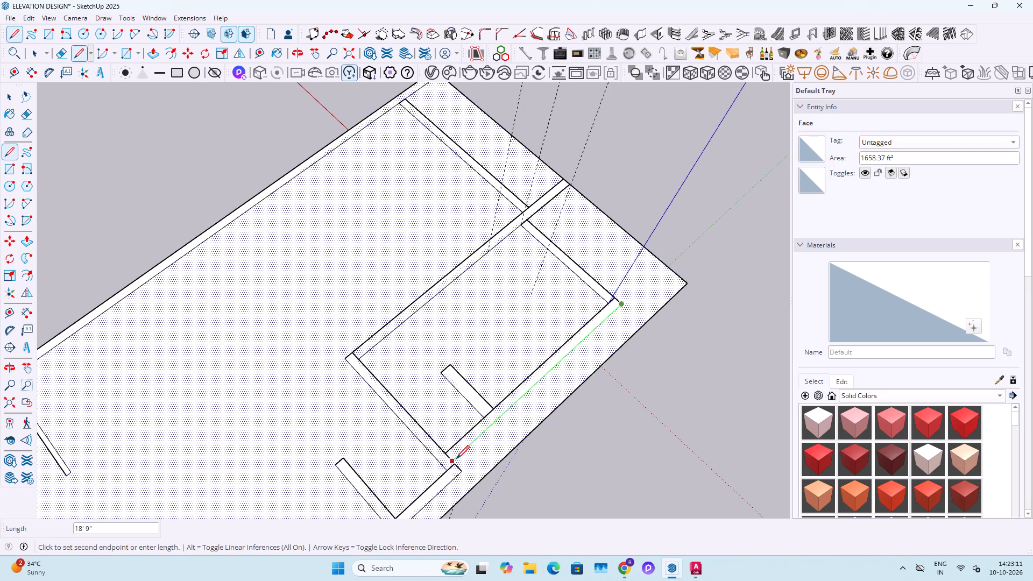
left_click(456, 460)
left_click(462, 468)
middle_click_drag(450, 484, 559, 334, "shift")
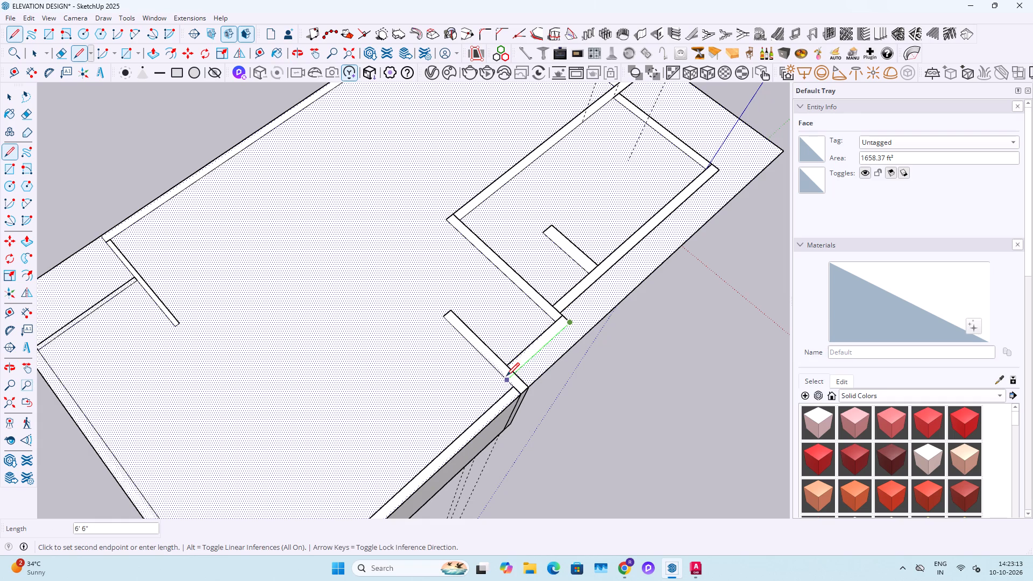
left_click(512, 375)
left_click(527, 387)
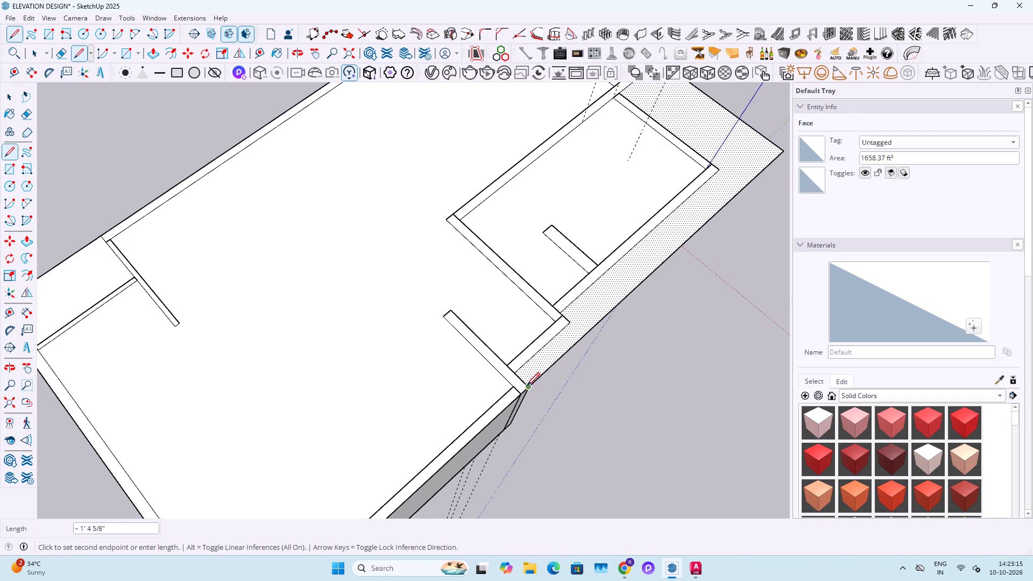
Erase the excess slab area outside the stepped walls so the roof follows the building outline.
key("space")
scroll(635, 307, "down", 3)
key("e")
left_click_drag(753, 182, 747, 189)
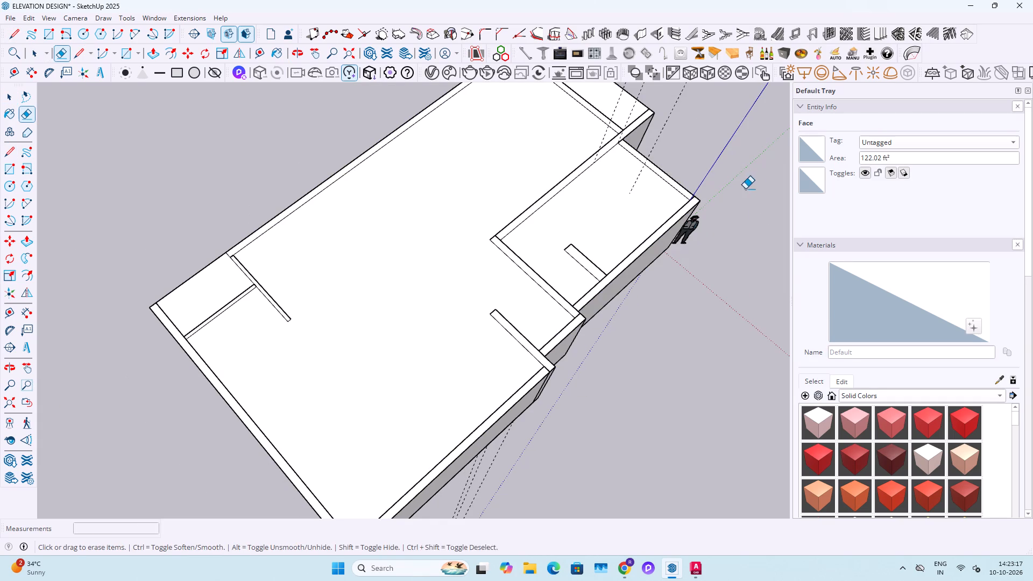
Extrude the roof slab face upward to a thickness of 4".
middle_click_drag(629, 198, 273, 138, "shift")
key("space")
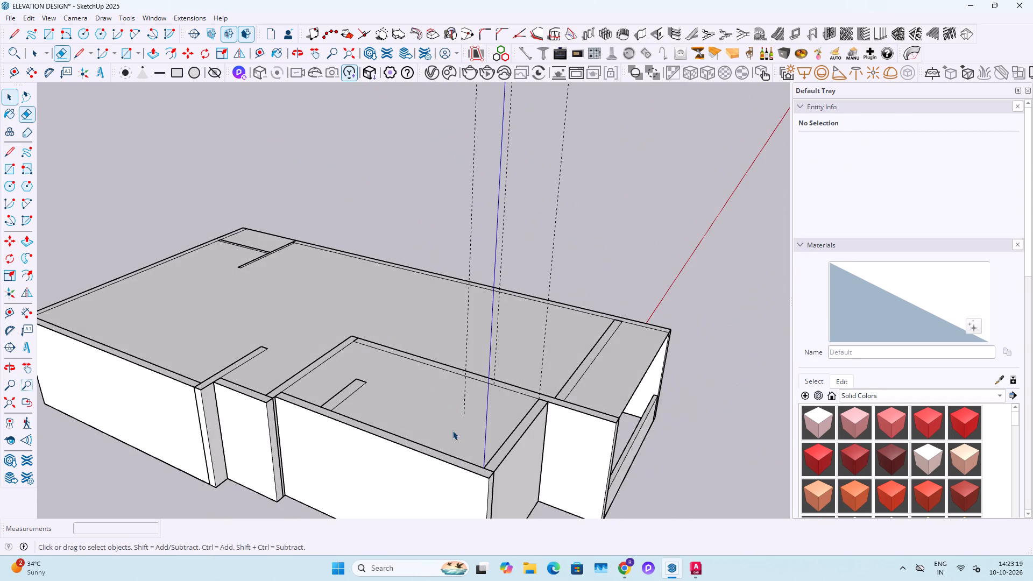
middle_click_drag(448, 430, 334, 375)
left_click(305, 371)
key("p")
left_click(305, 370)
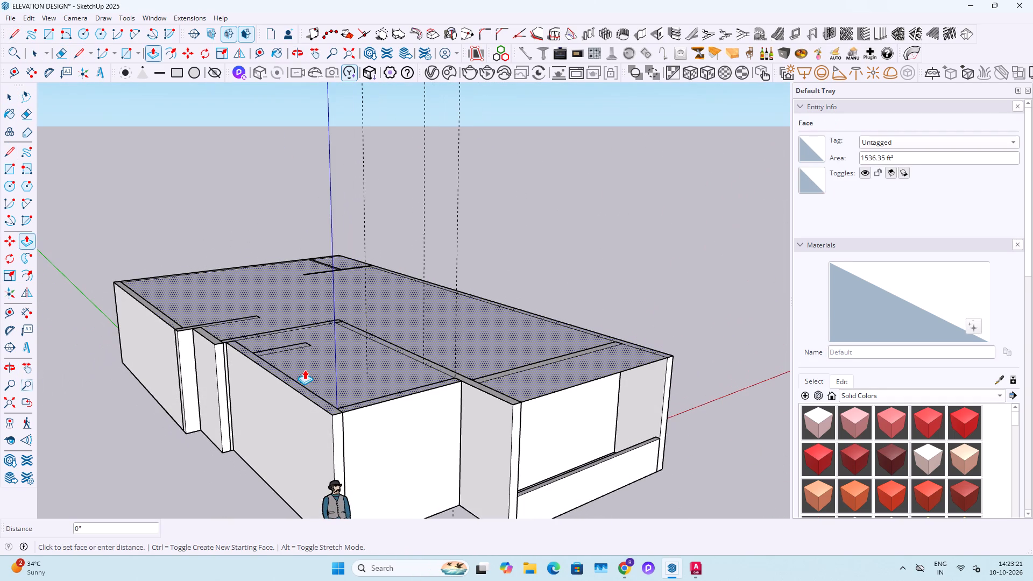
type("4\"")
key("Return")
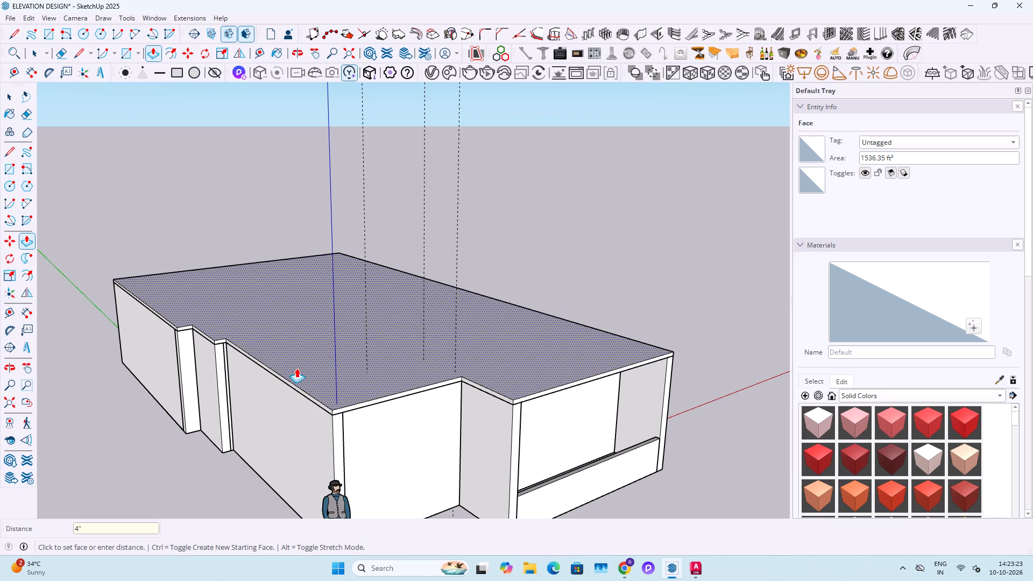
Push/pull the roof slab's edge faces along the building's stepped side outward by 6" to form an overhang.
left_click(303, 394)
key("5")
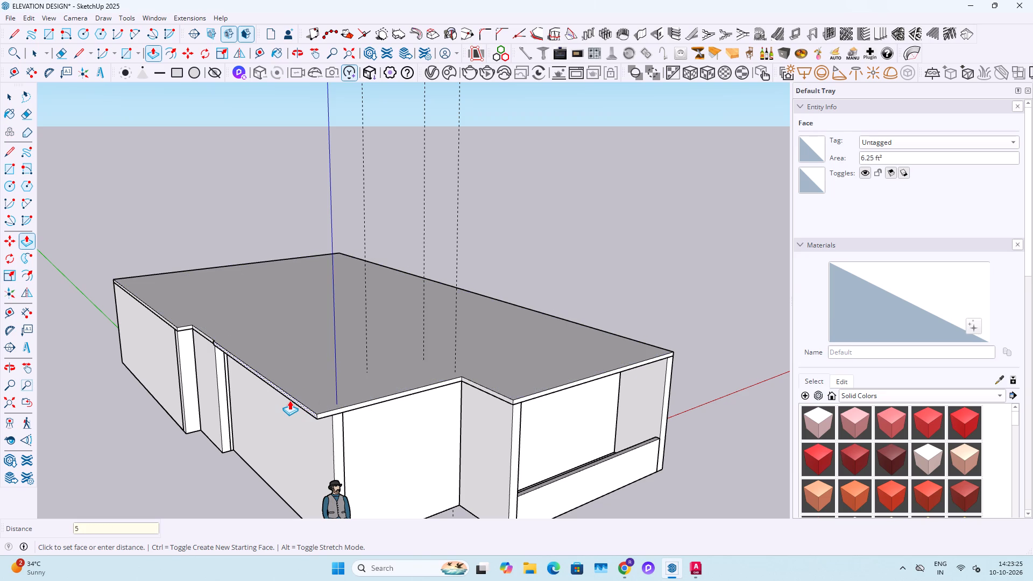
key("BackSpace")
type("6\"")
key("Return")
middle_click_drag(217, 364, 338, 360)
scroll(245, 351, "up", 6)
double_click(260, 371)
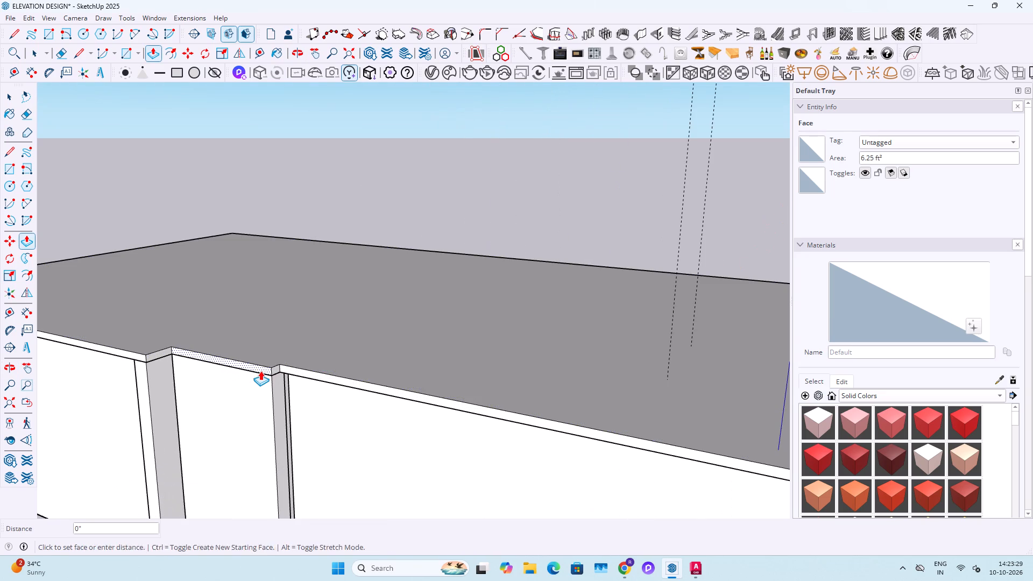
double_click(139, 357)
double_click(157, 356)
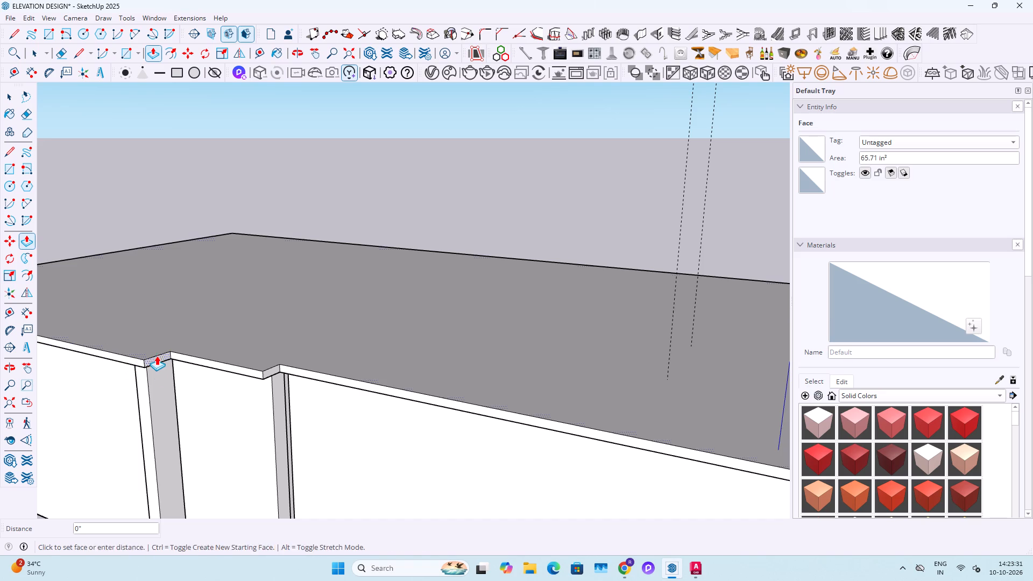
Repeat the 6" outward overhang on the roof slab's edge faces along the other sides of the building.
middle_click_drag(176, 383, 577, 413)
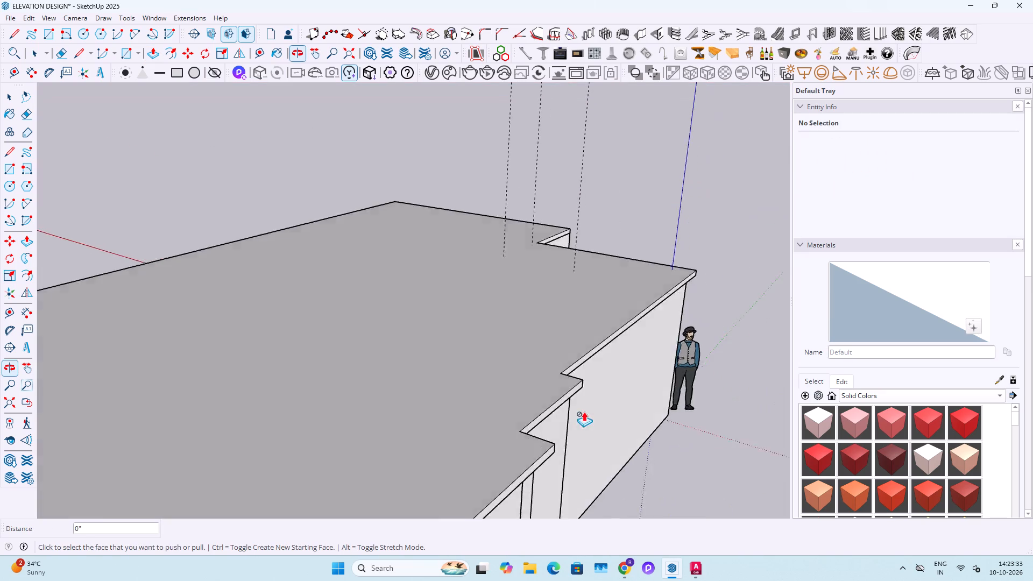
scroll(584, 412, "down", 13)
scroll(469, 472, "up", 10)
double_click(468, 476)
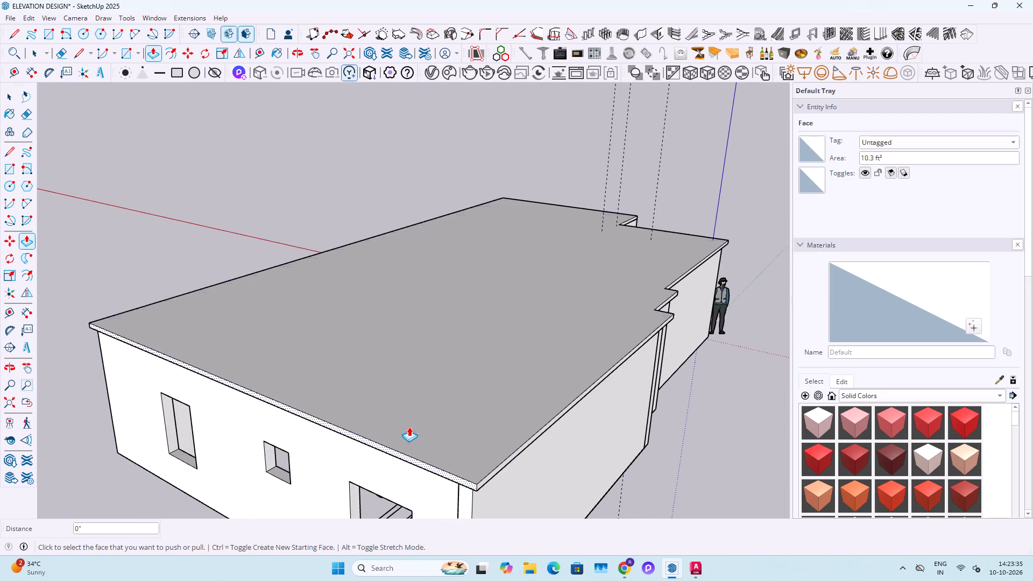
scroll(409, 427, "down", 4)
middle_click_drag(226, 388, 622, 314)
scroll(584, 314, "up", 4)
double_click(521, 315)
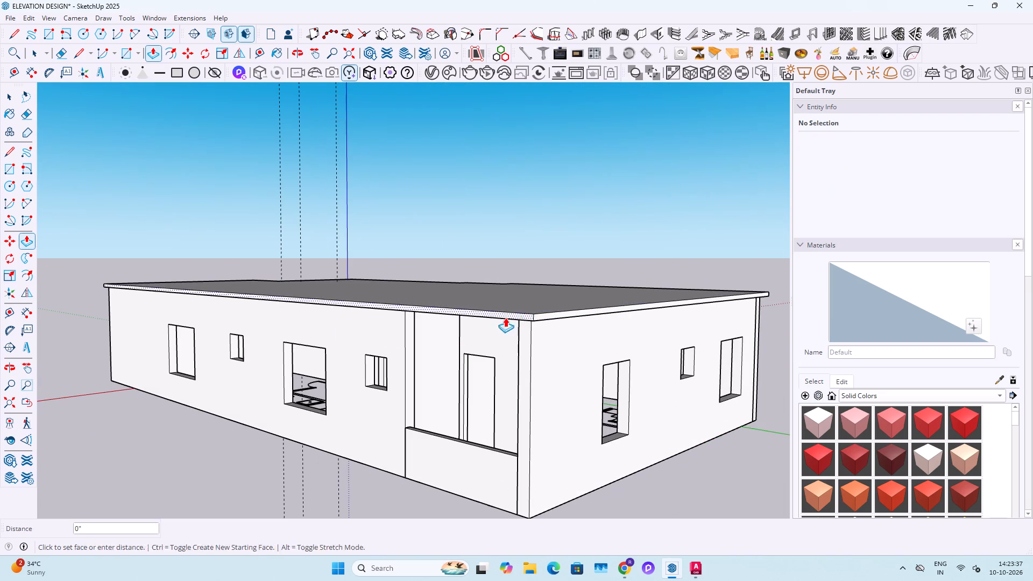
Select the whole roof slab with all its connected faces and edges and make it a group.
middle_click_drag(316, 325, 682, 302)
scroll(687, 302, "down", 3)
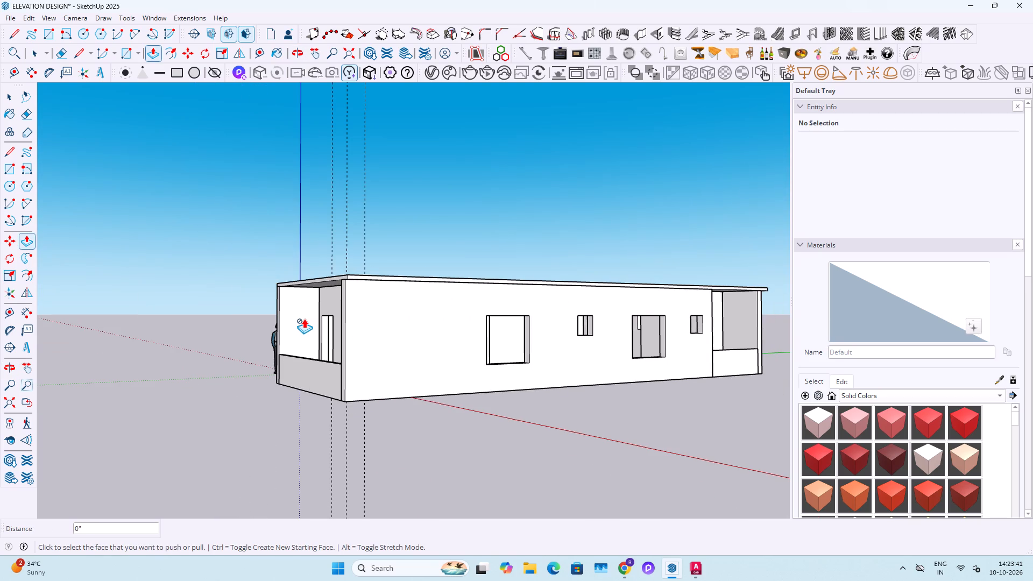
scroll(267, 345, "down", 4)
middle_click_drag(319, 337, 493, 386)
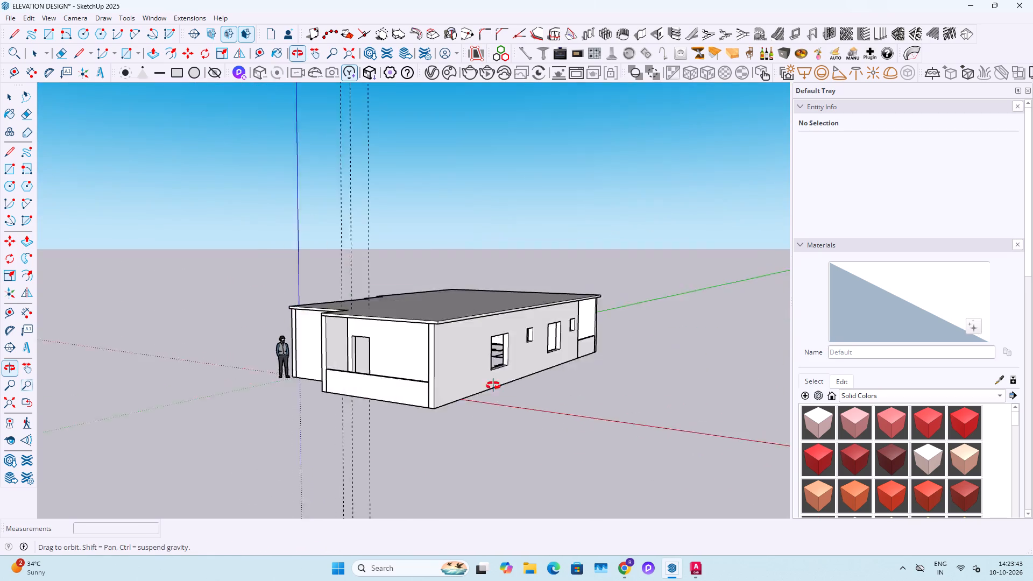
middle_click_drag(493, 386, 581, 422)
key("space")
triple_click(433, 302)
left_click(433, 302)
right_click(433, 302)
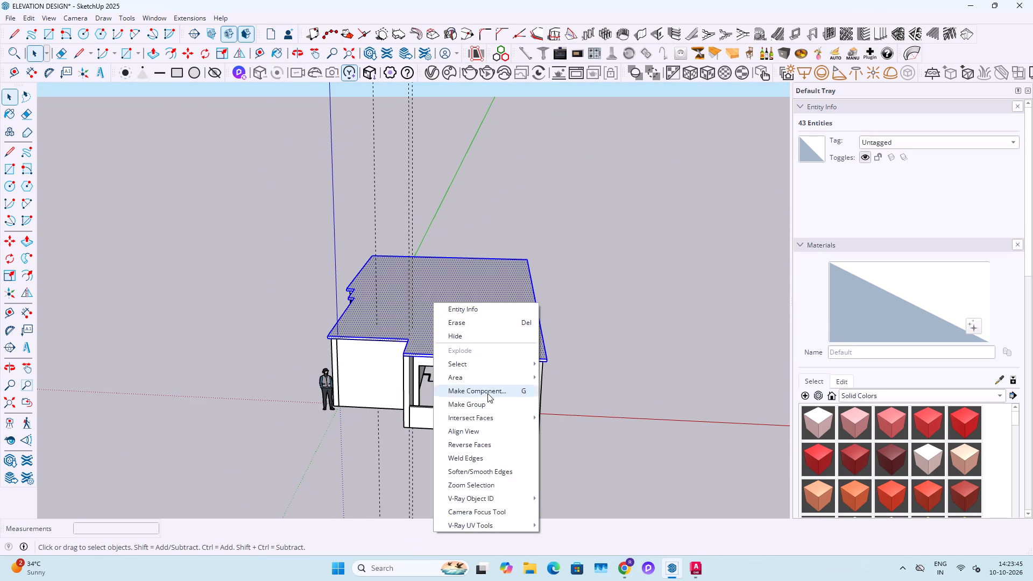
left_click(487, 402)
Switch to Chrome, search for 3d warehouse in a new tab and open the 3D Warehouse website.
left_click(621, 567)
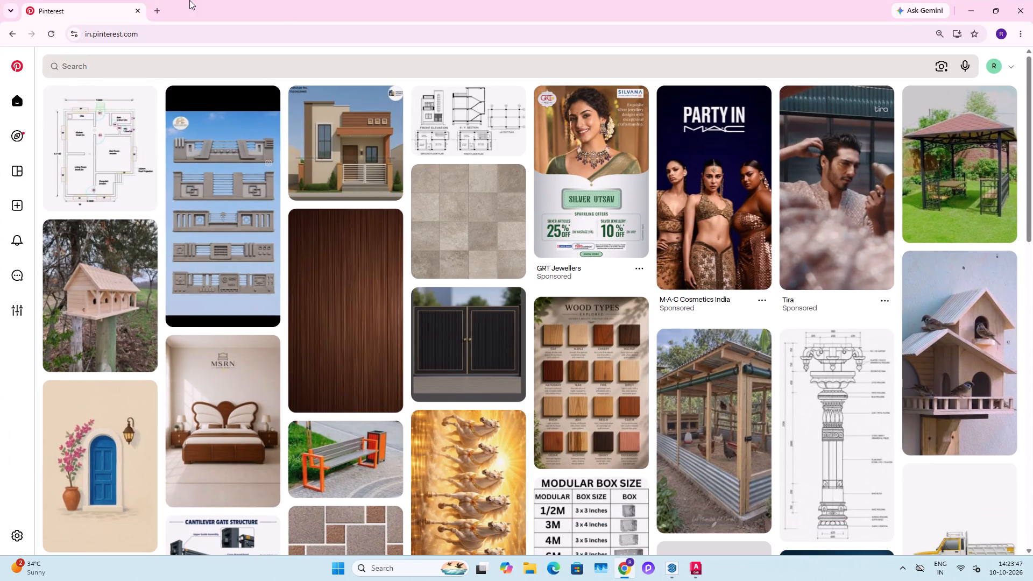
left_click(151, 10)
left_click(169, 30)
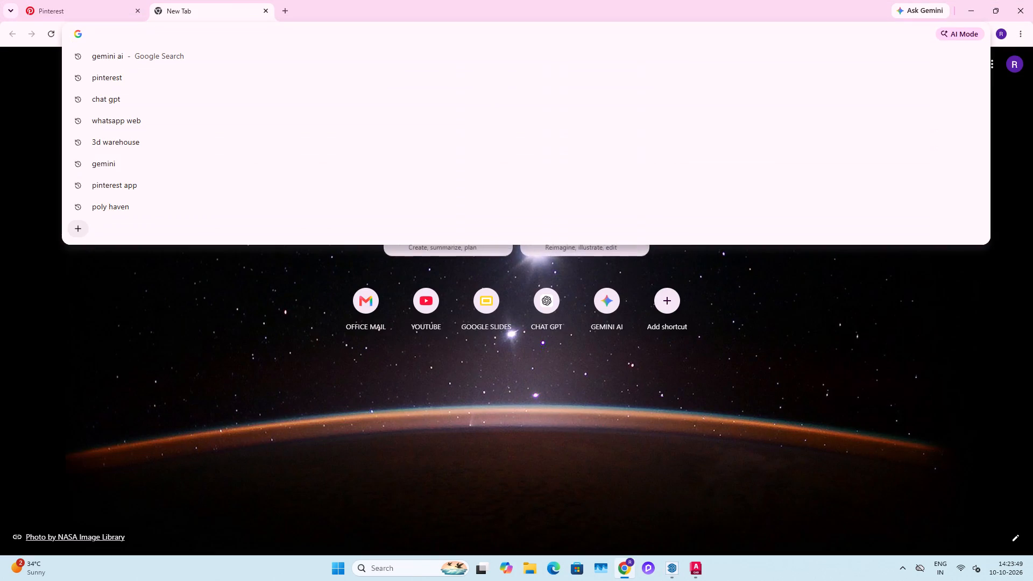
type("3D")
left_click(143, 55)
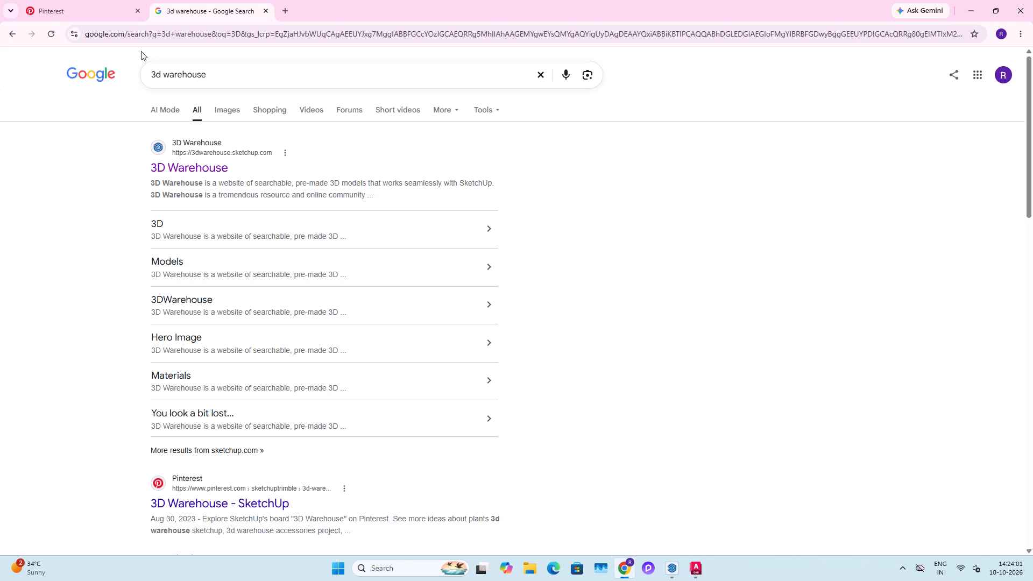
left_click(192, 172)
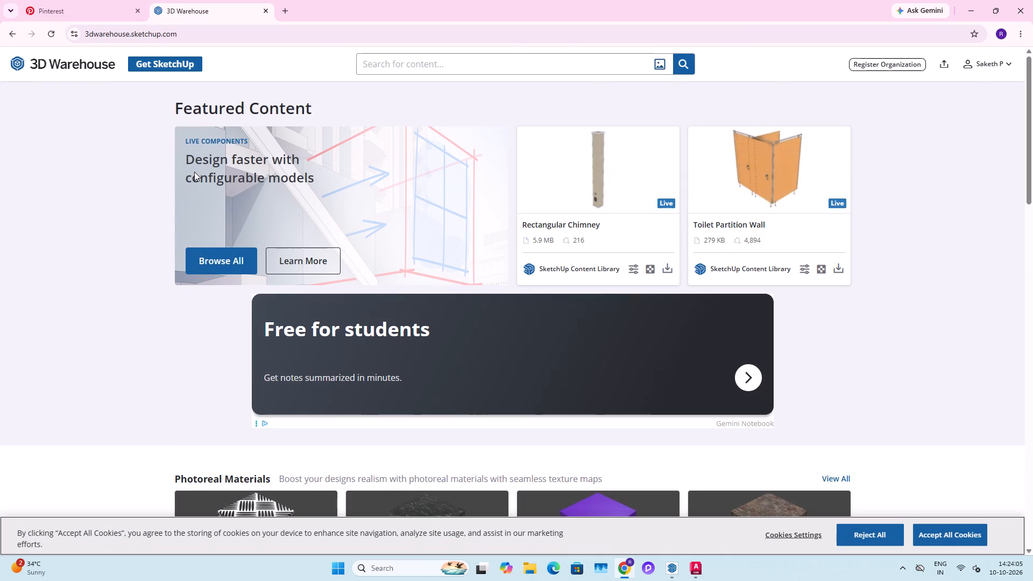
Search 3D Warehouse for DOOR and browse the door models.
scroll(367, 147, "down", 6)
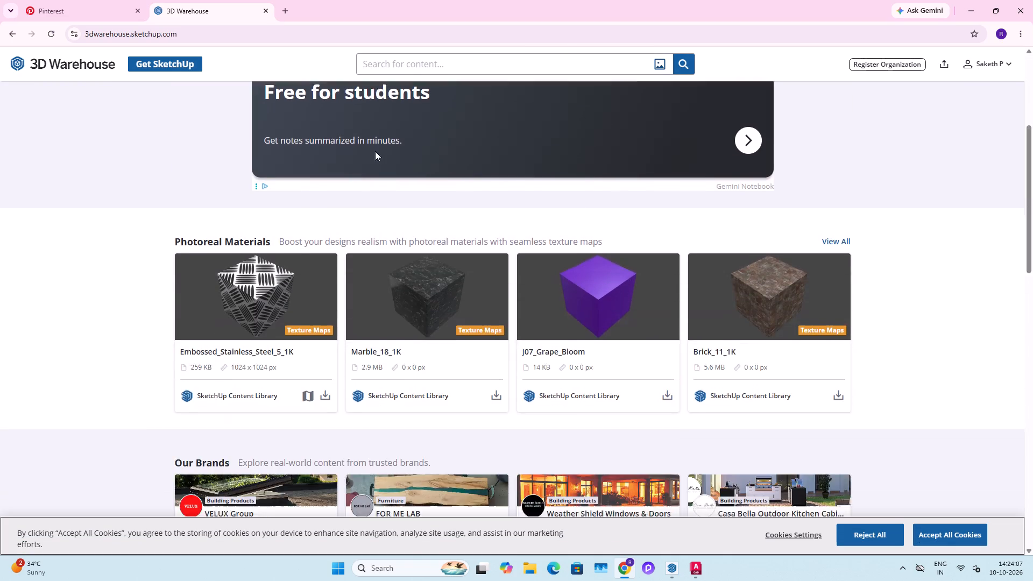
scroll(375, 151, "down", 4)
scroll(375, 152, "up", 9)
left_click(498, 68)
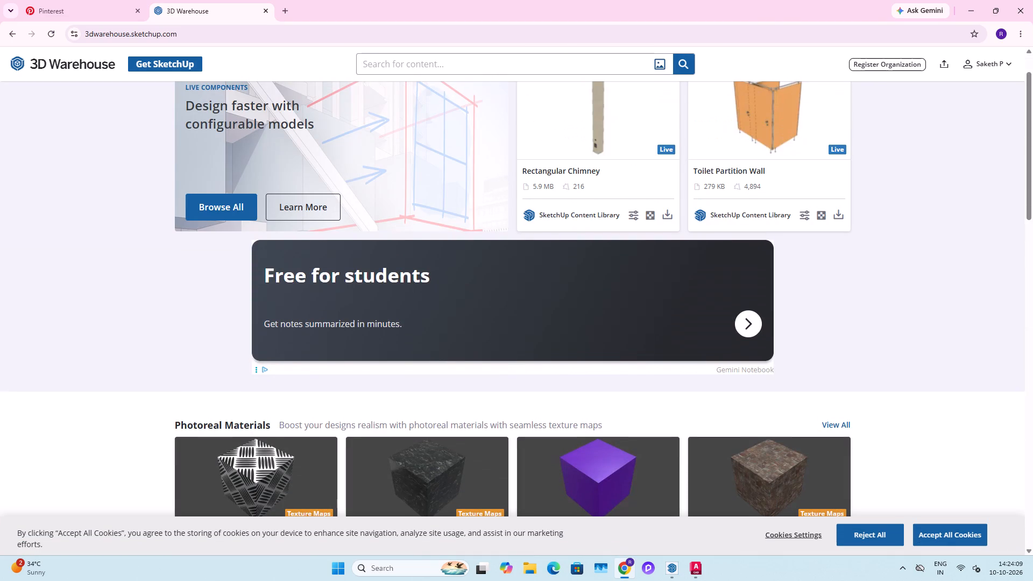
type("DOOR")
key("Return")
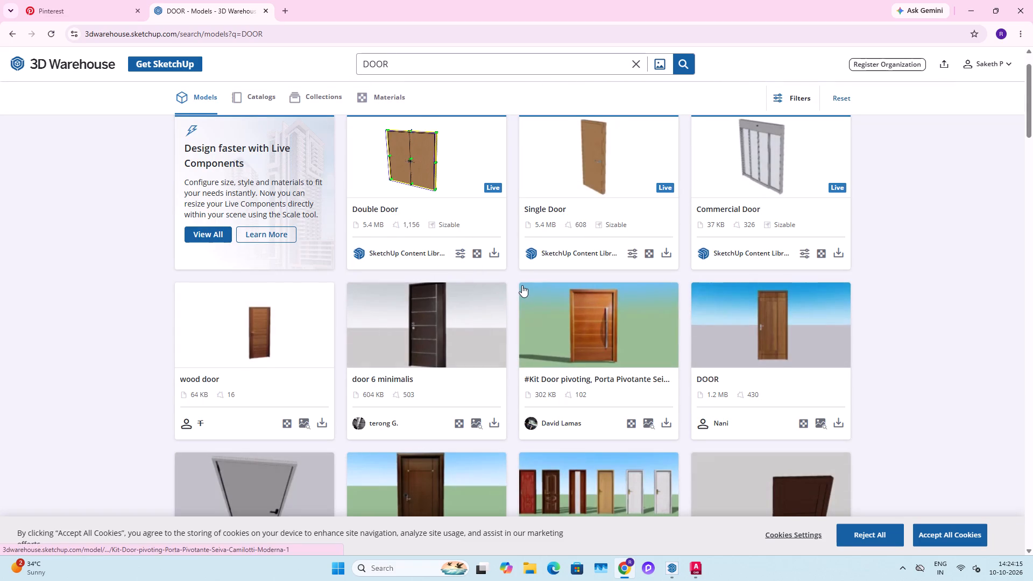
scroll(522, 285, "down", 8)
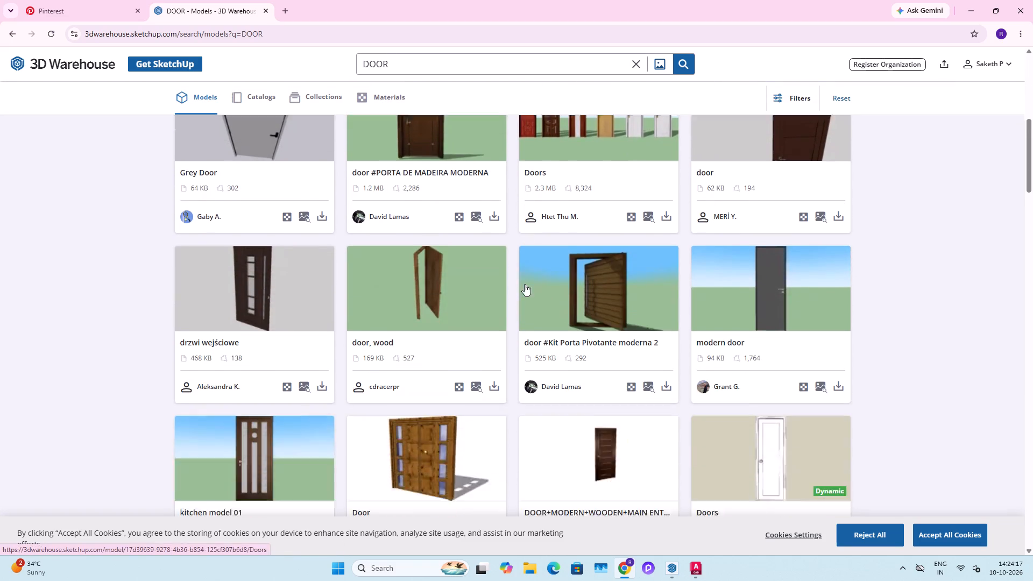
scroll(525, 284, "down", 3)
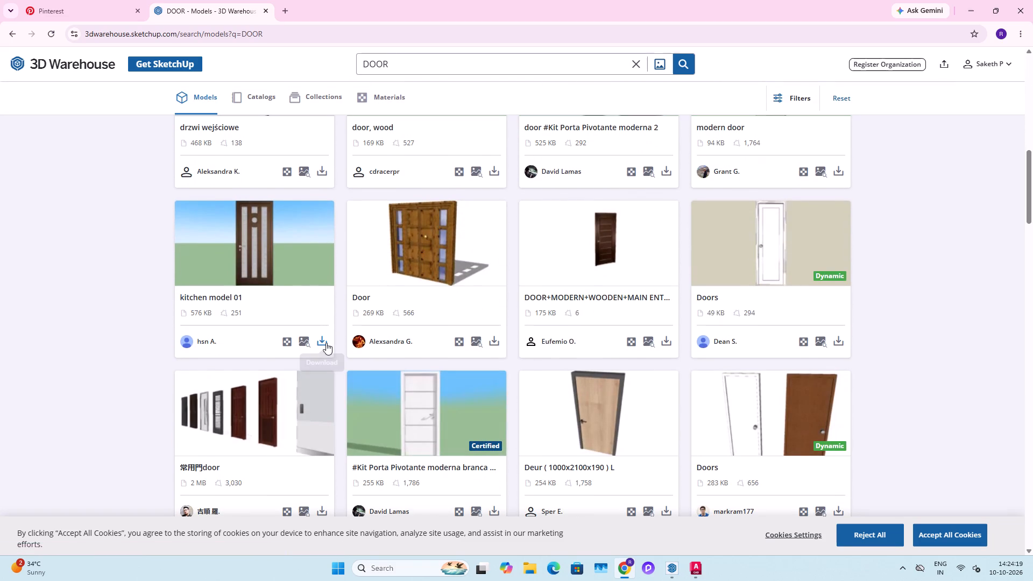
Download the door model "kitchen model 01" as the SketchUp 2025 file door58 into the Downloads folder.
left_click(326, 343)
left_click(374, 366)
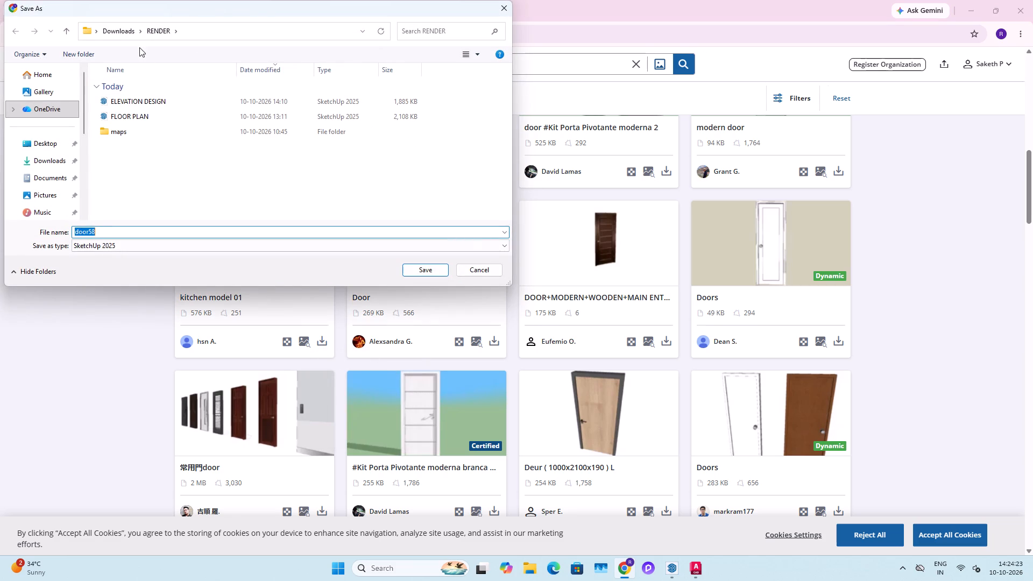
left_click(131, 32)
left_click(426, 268)
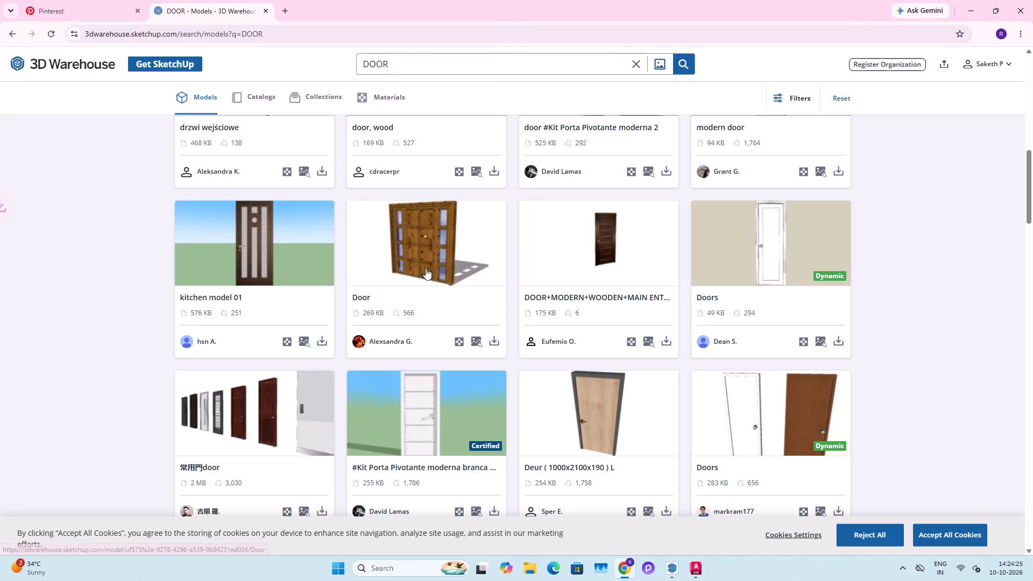
Bring the downloaded door58.skp from Chrome's download history into the SketchUp model and place it at the doorway behind the front parapet.
left_click(980, 29)
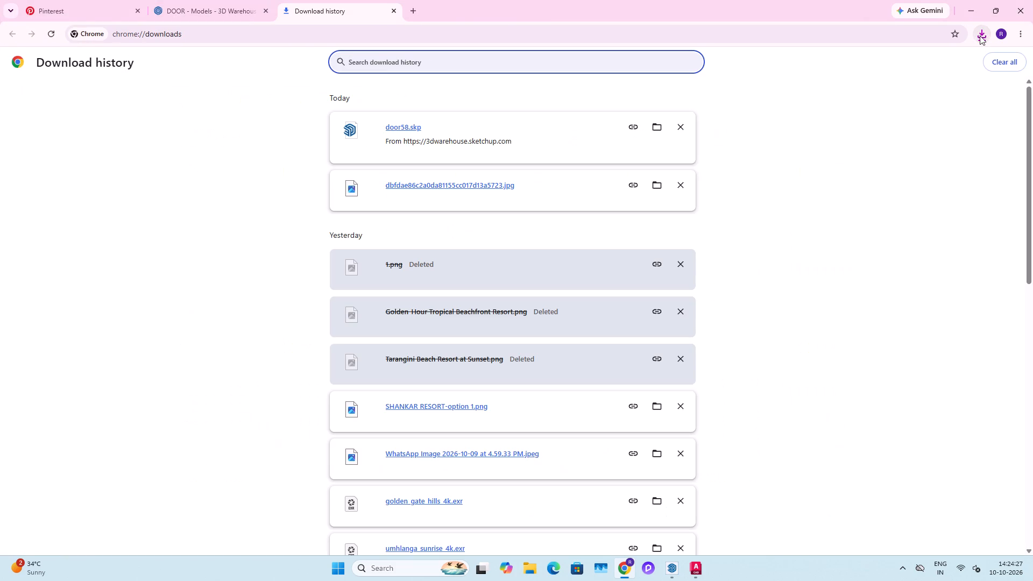
left_click_drag(499, 134, 627, 316)
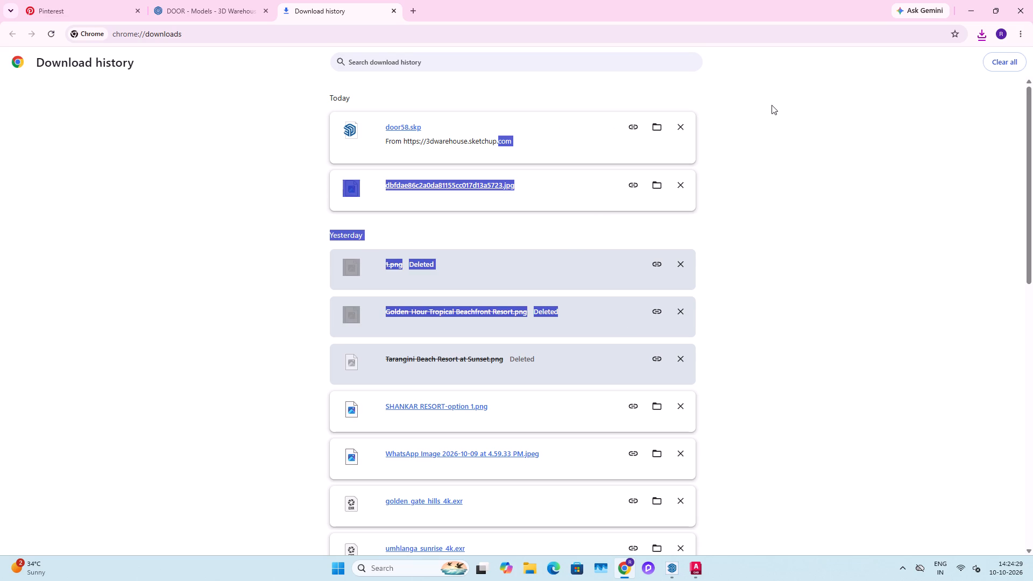
left_click(775, 104)
left_click_drag(346, 126, 669, 580)
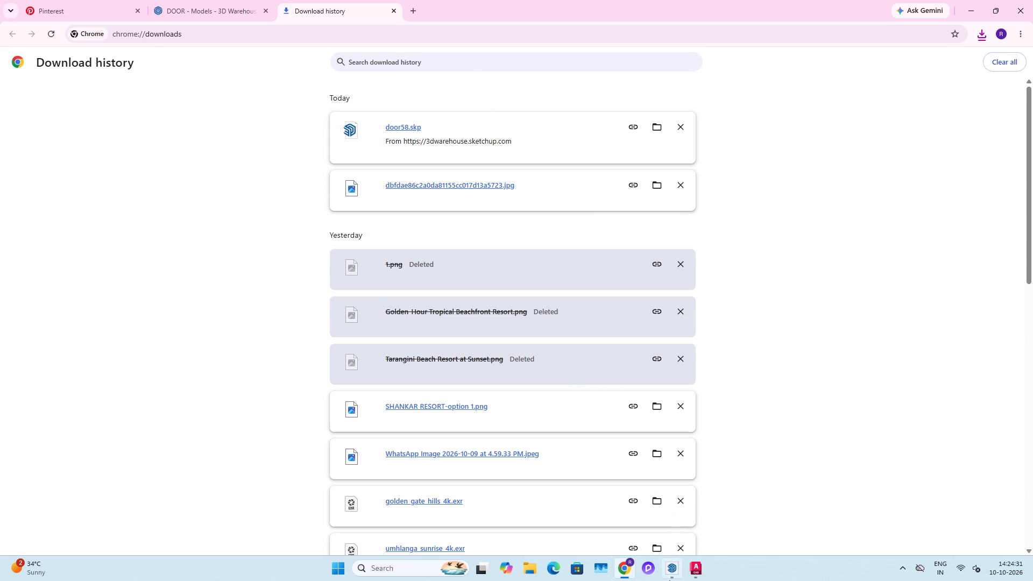
left_click_drag(669, 580, 417, 409)
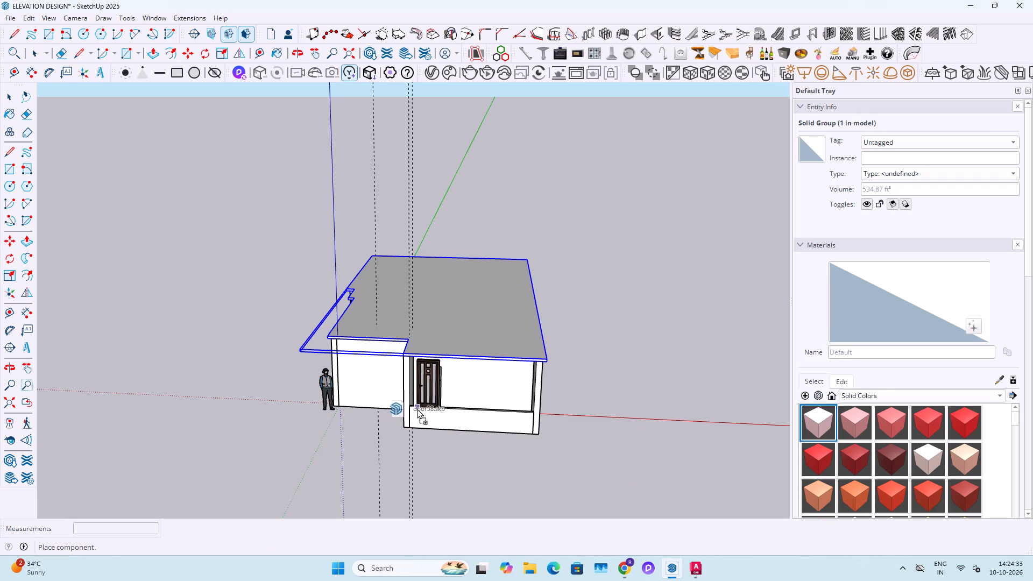
left_click_drag(417, 409, 418, 409)
scroll(444, 391, "up", 20)
scroll(444, 391, "up", 1)
middle_click_drag(400, 385, 404, 382)
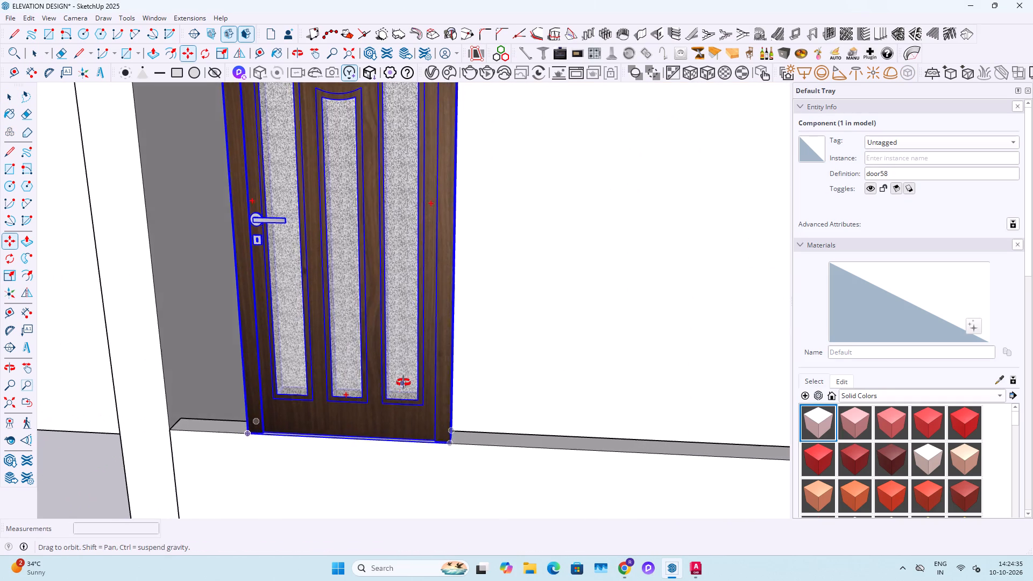
Move the door by its bottom corner to the bottom corner of the doorway opening behind the front parapet.
middle_click_drag(404, 382, 516, 349)
scroll(392, 358, "up", 5)
left_click(350, 375)
scroll(426, 317, "up", 2)
middle_click_drag(414, 353, 583, 377)
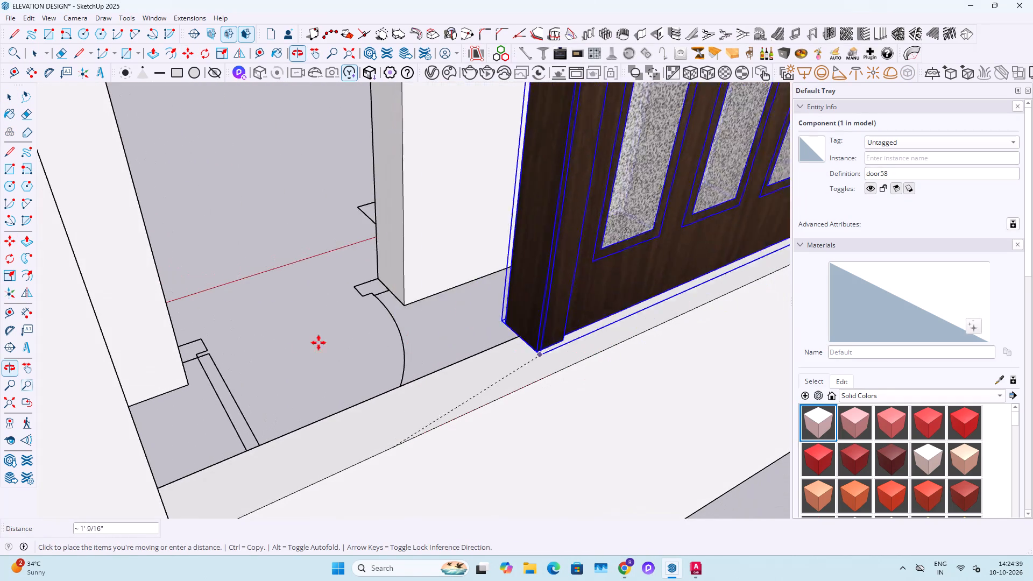
left_click(187, 384)
scroll(223, 392, "down", 12)
key("space")
Scale the door's width to match the width of the doorway opening.
middle_click_drag(271, 265, 161, 210)
scroll(265, 198, "up", 8)
middle_click_drag(329, 298, 303, 325)
key("s")
scroll(328, 258, "up", 3)
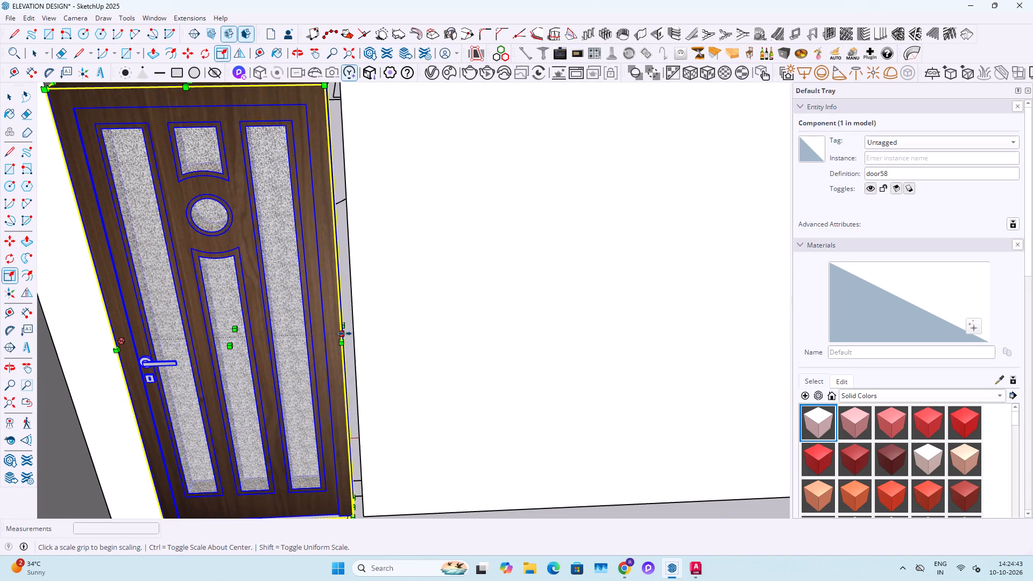
left_click(345, 334)
left_click(352, 329)
scroll(353, 327, "down", 6)
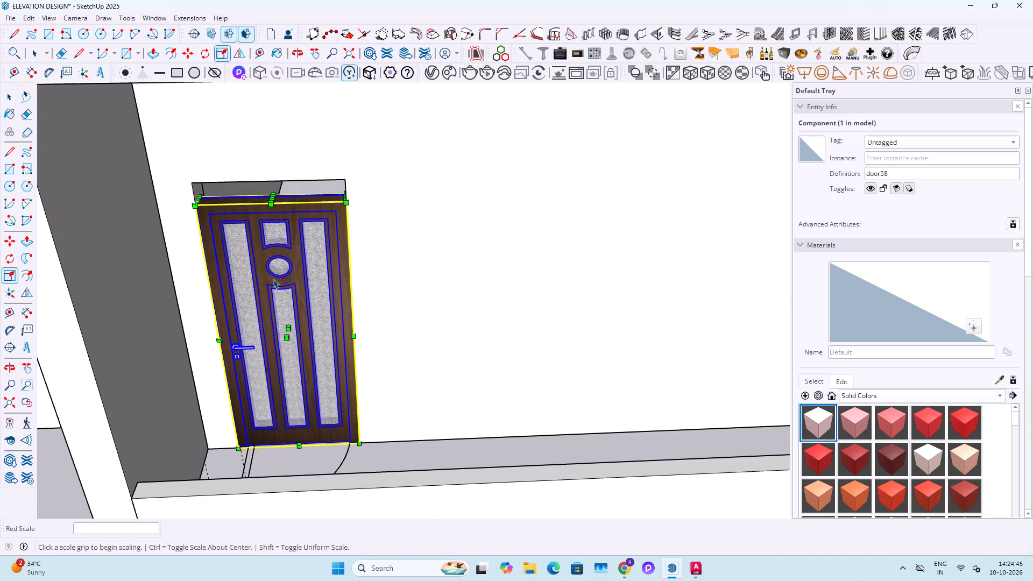
Scale the door's height by about 1.07 so it reaches the top of the doorway opening.
middle_click_drag(274, 279, 244, 343)
middle_click_drag(286, 244, 244, 194)
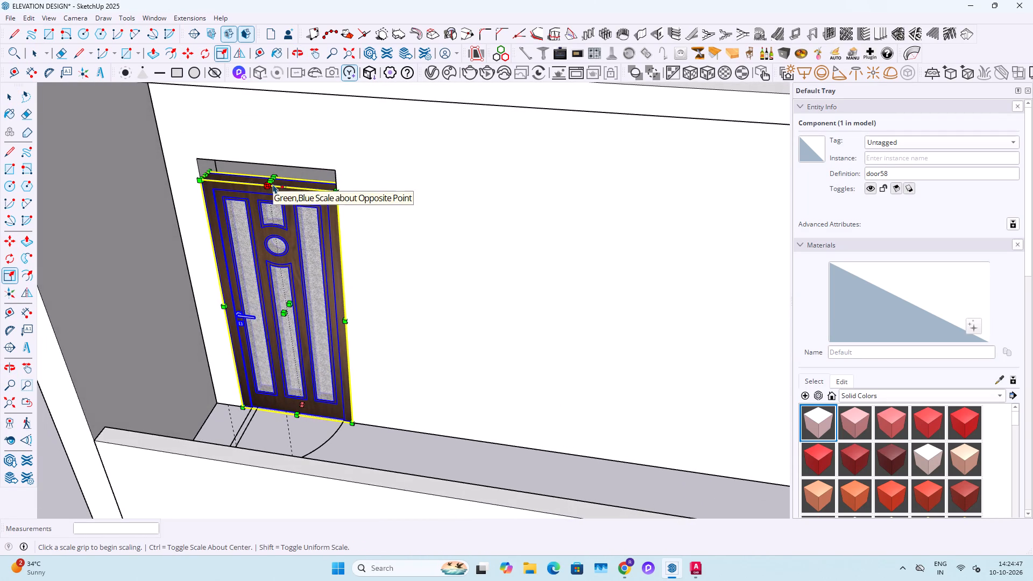
left_click(273, 184)
key("space")
type("S")
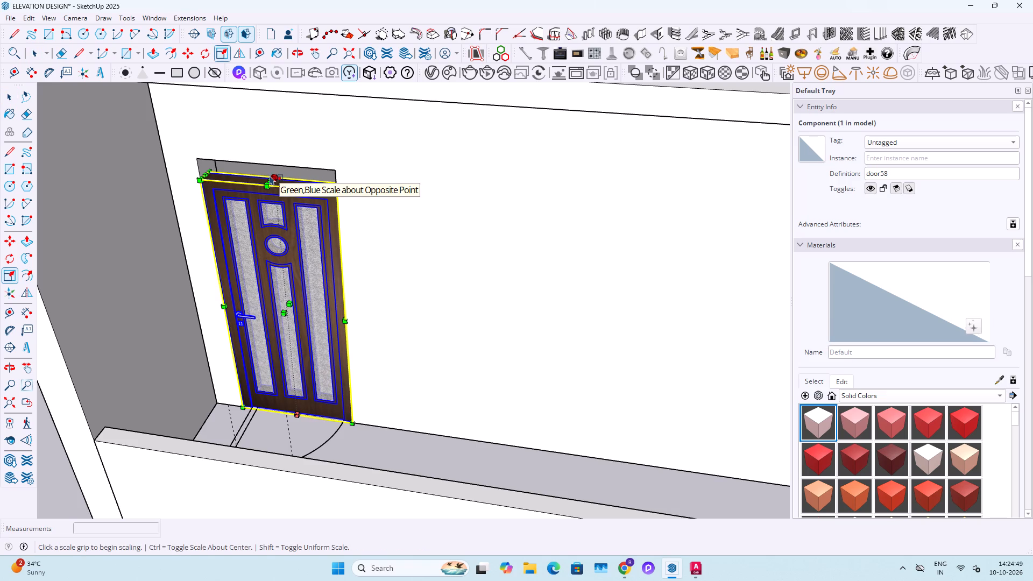
left_click(271, 179)
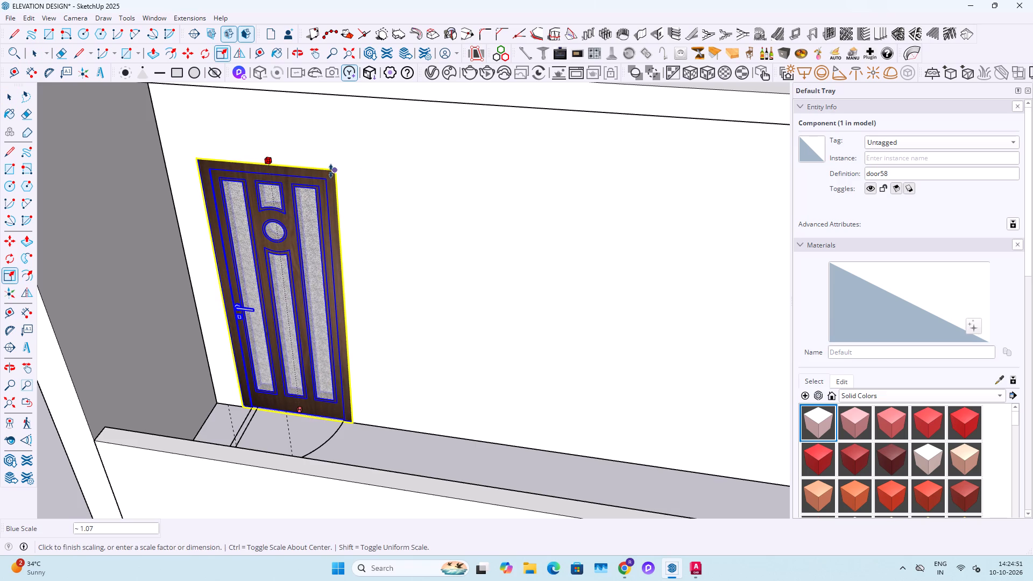
left_click(334, 171)
key("space")
scroll(366, 250, "down", 13)
left_click(368, 352)
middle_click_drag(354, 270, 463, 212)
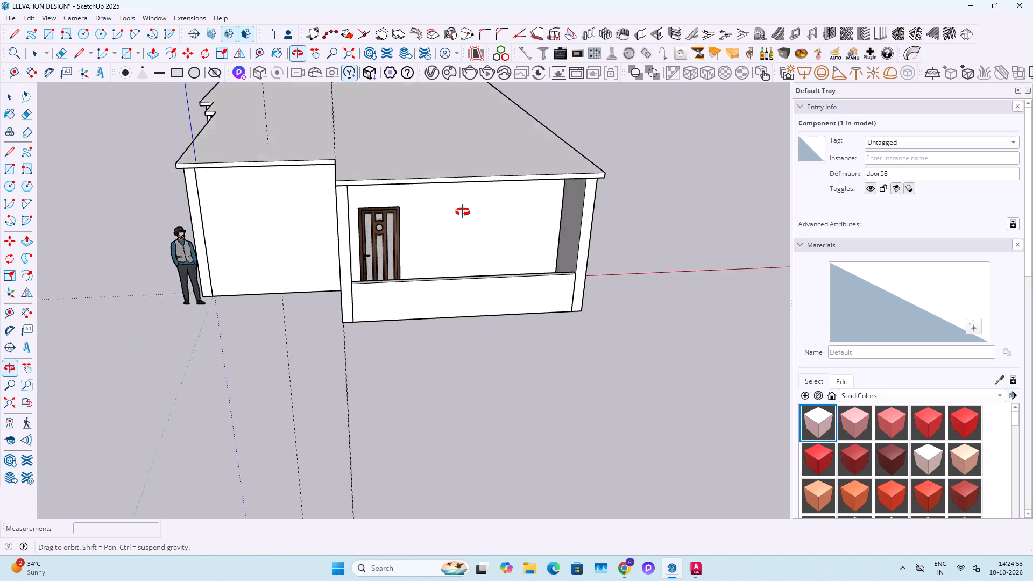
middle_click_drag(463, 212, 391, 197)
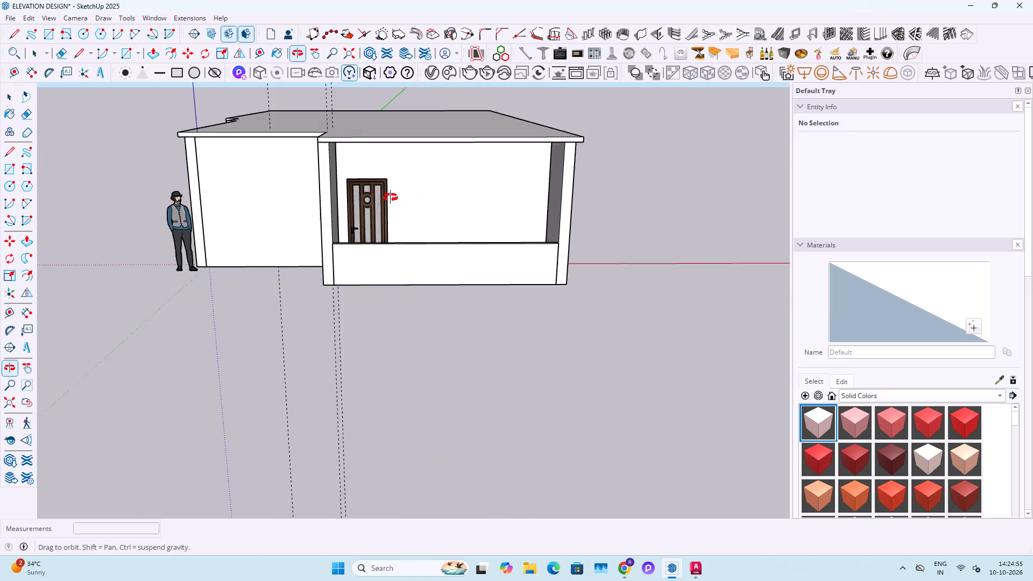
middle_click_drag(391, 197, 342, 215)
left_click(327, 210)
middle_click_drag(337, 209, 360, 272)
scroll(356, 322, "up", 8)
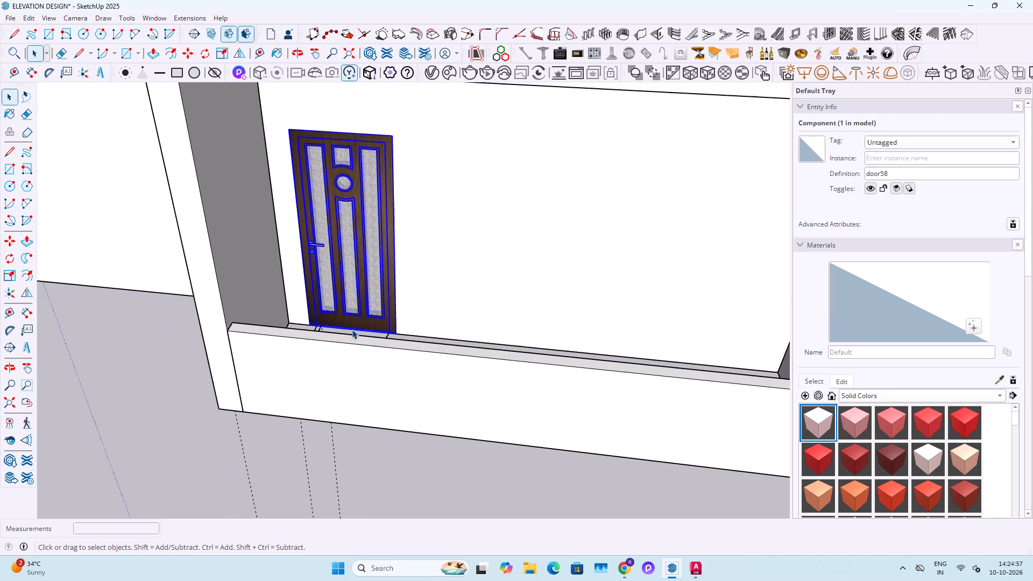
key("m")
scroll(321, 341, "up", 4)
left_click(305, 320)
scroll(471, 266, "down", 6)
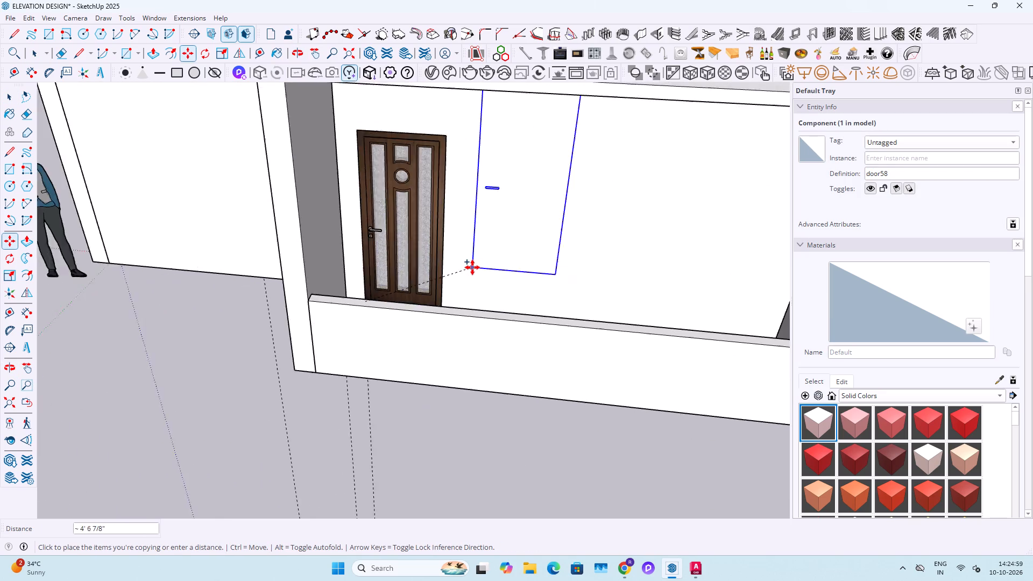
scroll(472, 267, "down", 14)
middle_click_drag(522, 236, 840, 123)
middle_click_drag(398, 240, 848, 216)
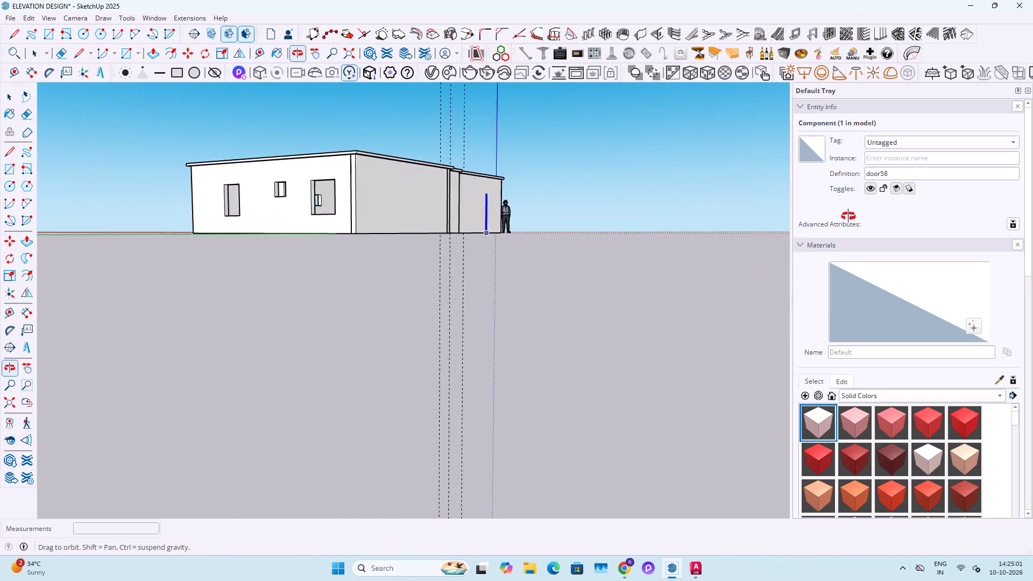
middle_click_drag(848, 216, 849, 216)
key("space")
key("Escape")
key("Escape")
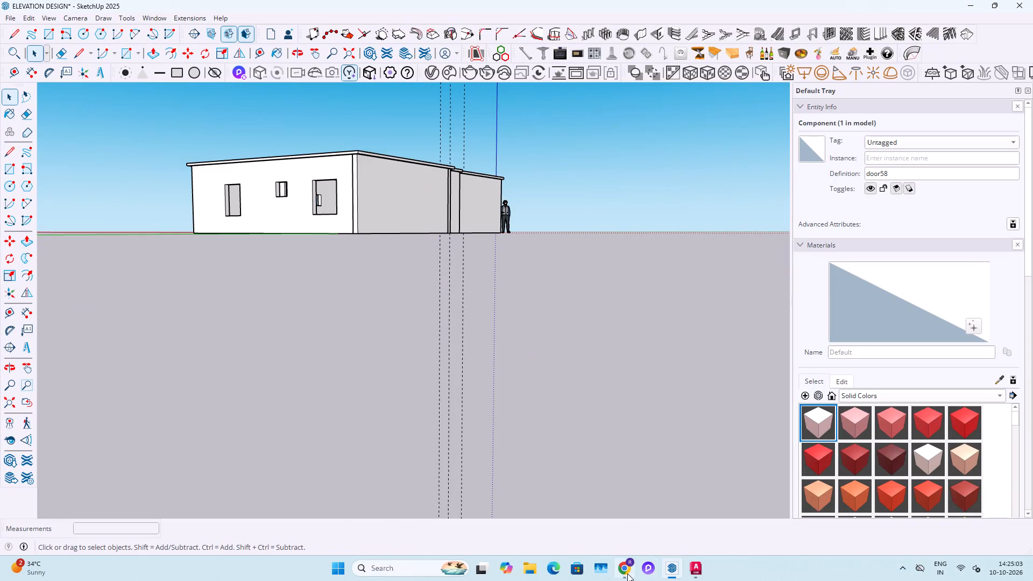
Switch to Chrome, search 3D Warehouse for WINDOW and browse the window models.
left_click(627, 573)
left_click(239, 8)
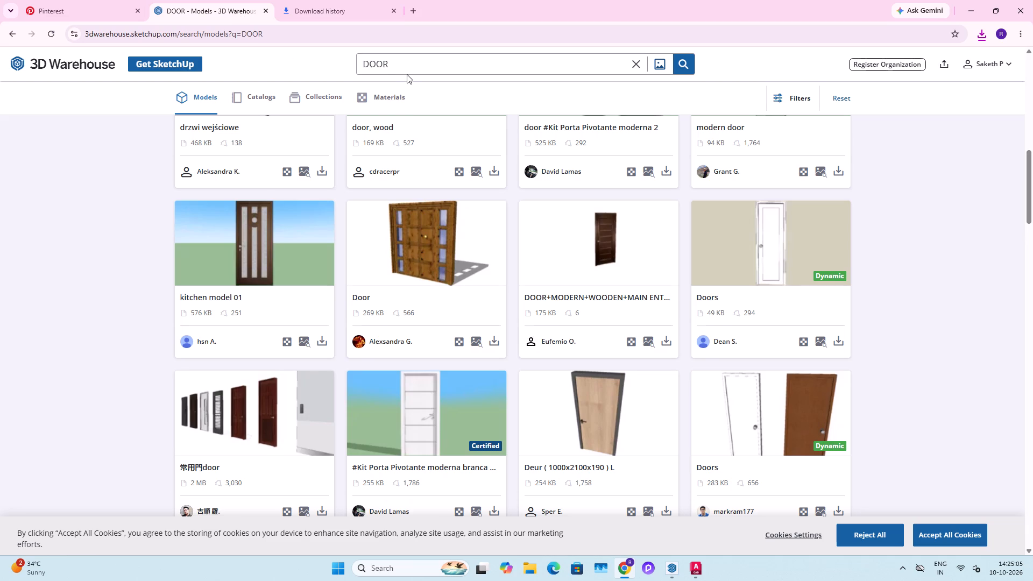
left_click_drag(399, 66, 338, 91)
type("WINDOW")
key("Return")
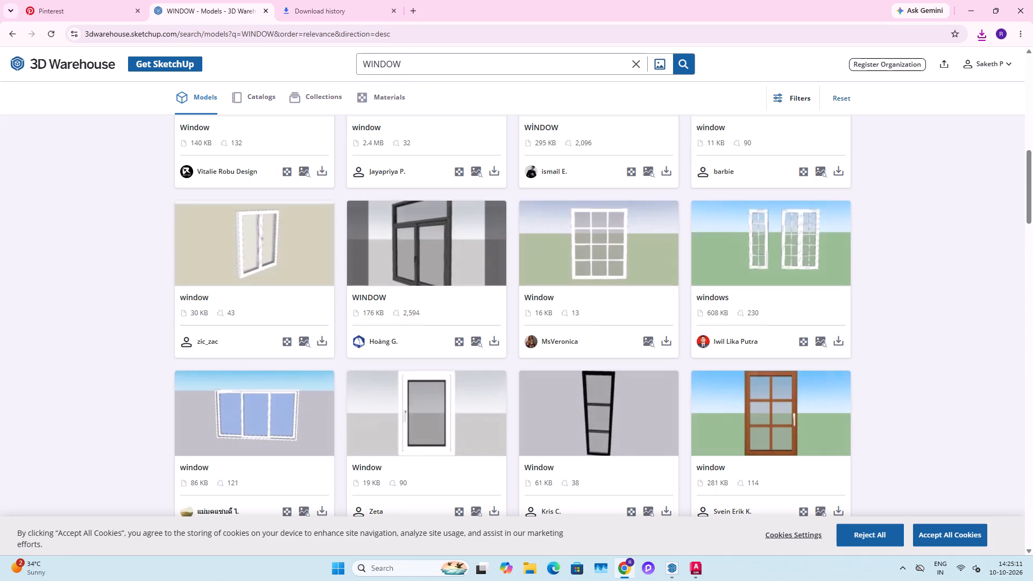
scroll(409, 335, "up", 6)
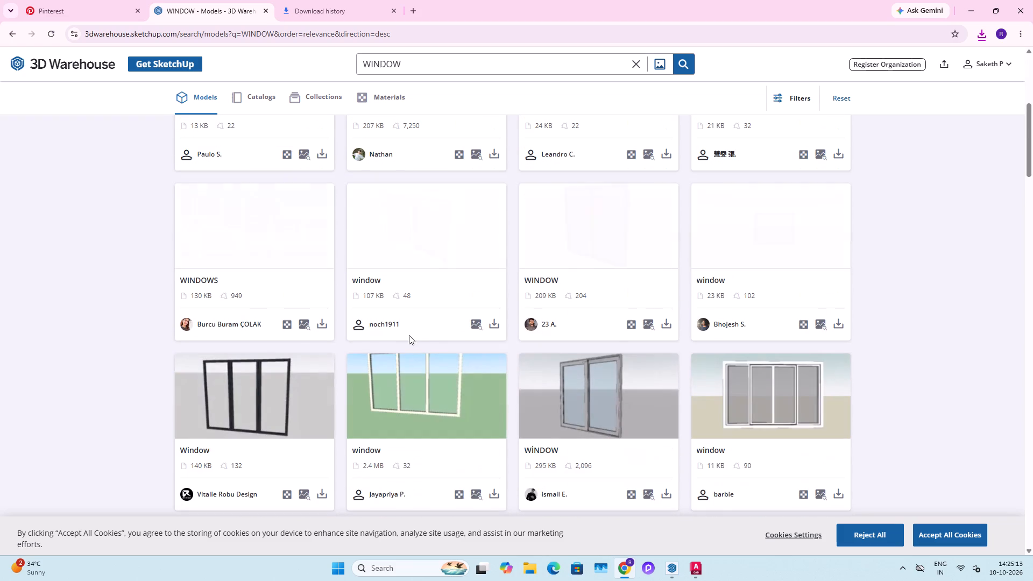
Unlock more downloads and save the two-pane 295 KB WİNDOW model as SketchUp 2025 file AS-120-mm in the Downloads folder.
left_click(662, 491)
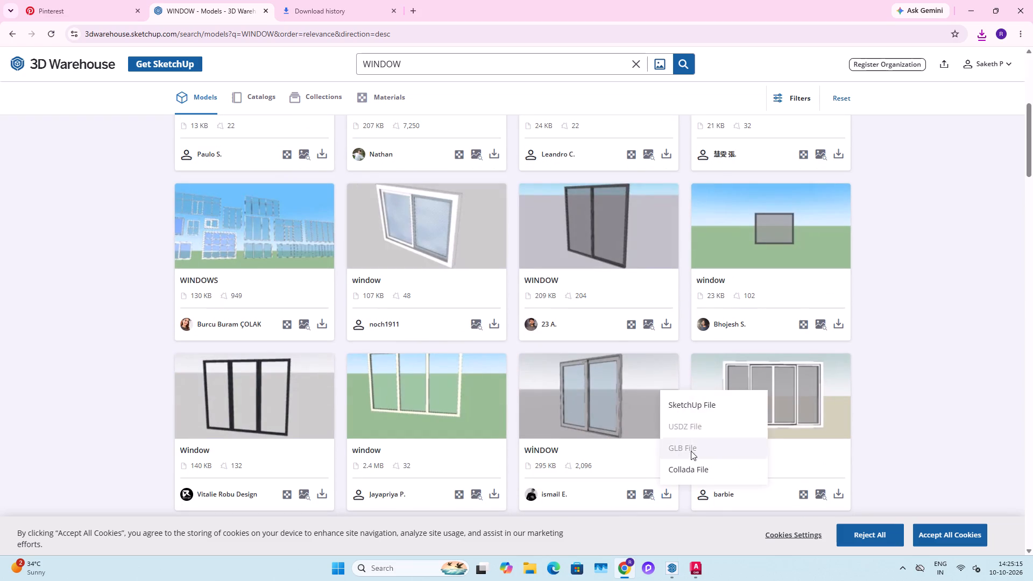
left_click(696, 409)
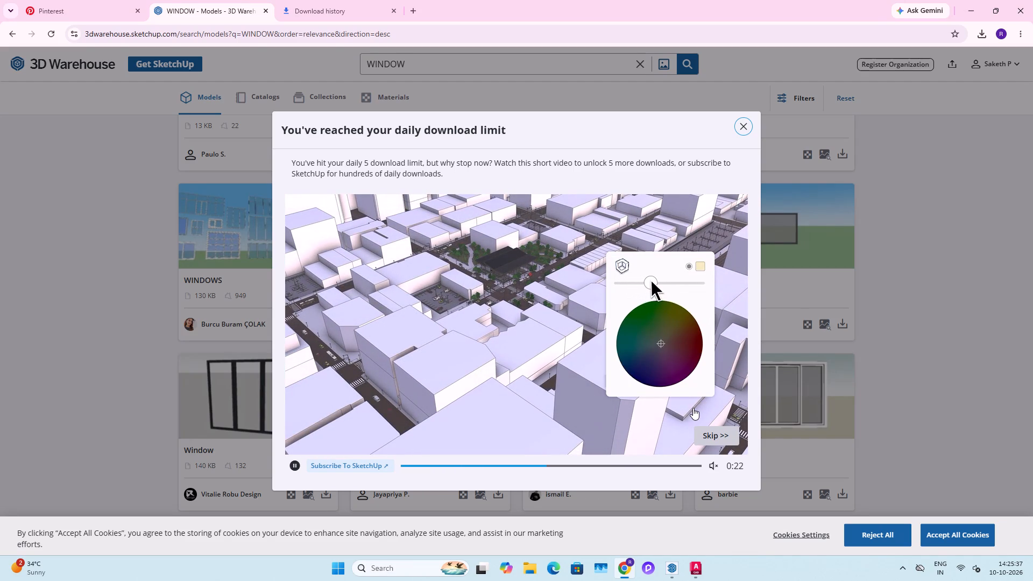
left_click(723, 437)
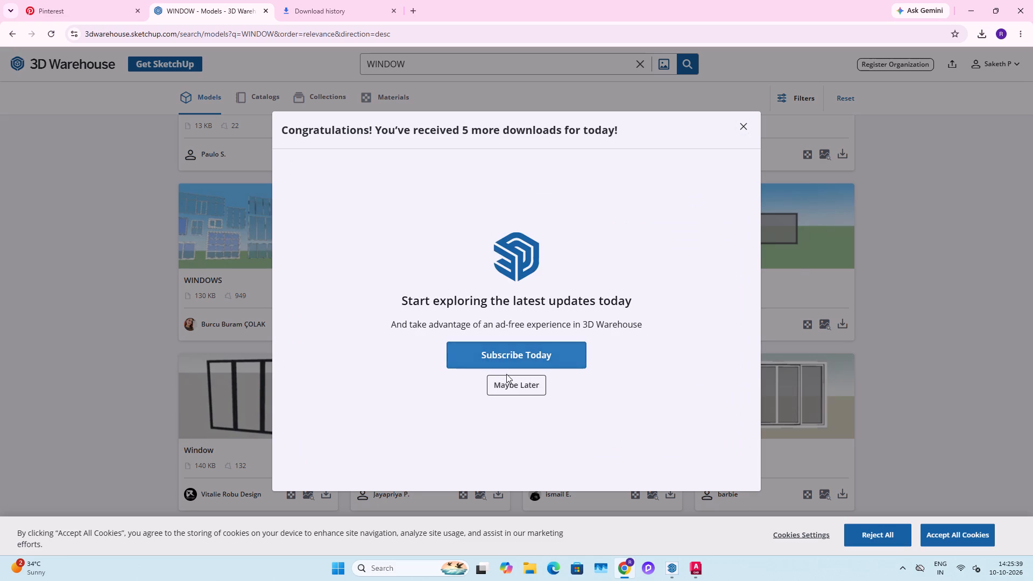
left_click(522, 394)
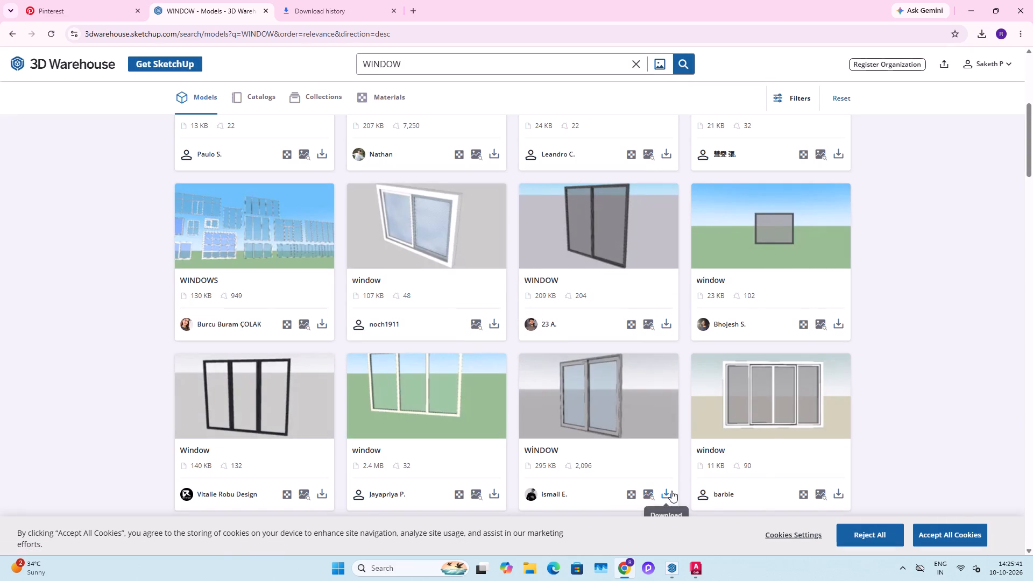
left_click(670, 491)
left_click(707, 405)
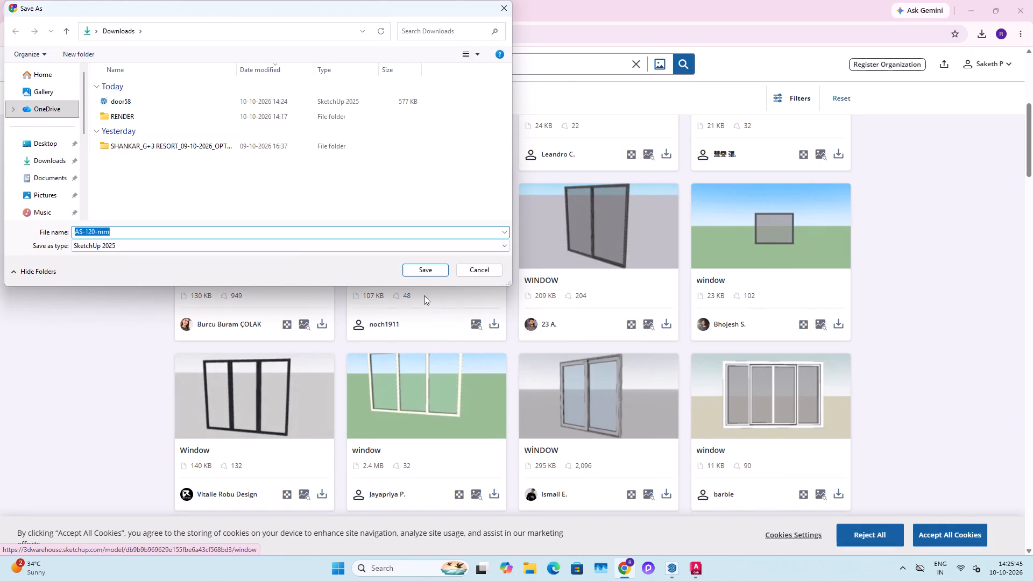
left_click(423, 271)
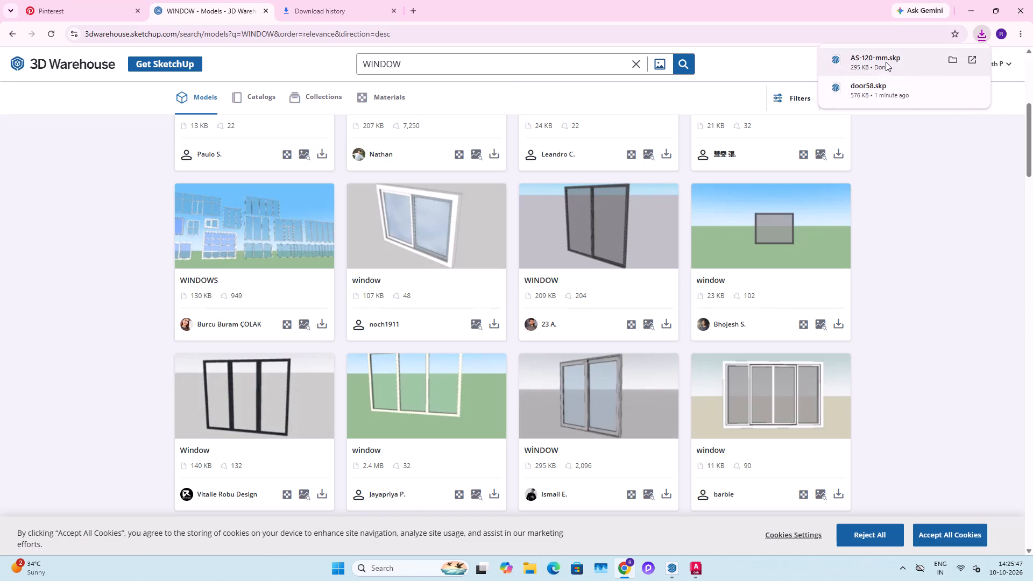
Bring the downloaded AS-120-mm.skp into the SketchUp model and place it over the large opening near the rear wall's corner.
left_click_drag(886, 61, 429, 415)
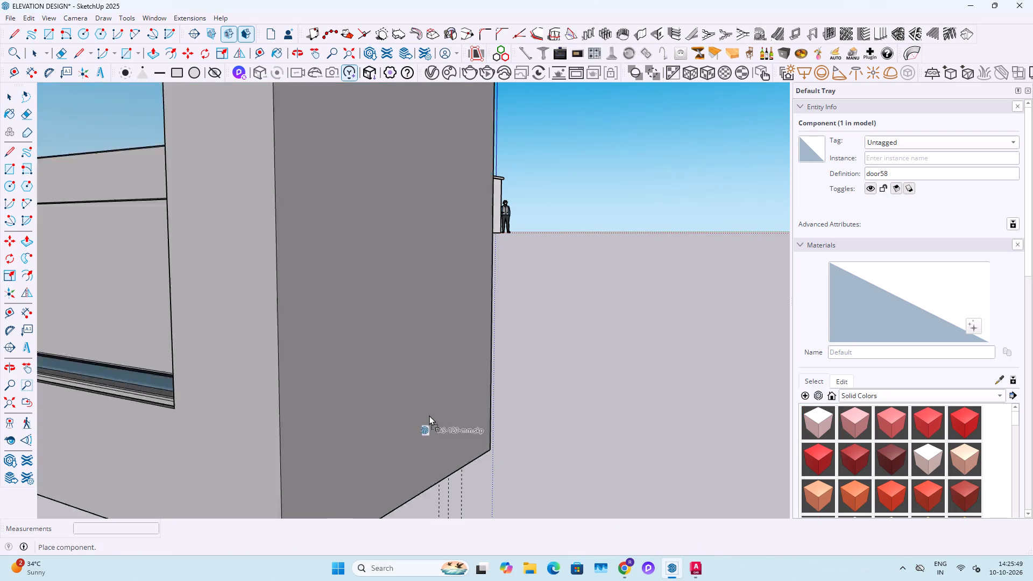
left_click_drag(429, 415, 336, 212)
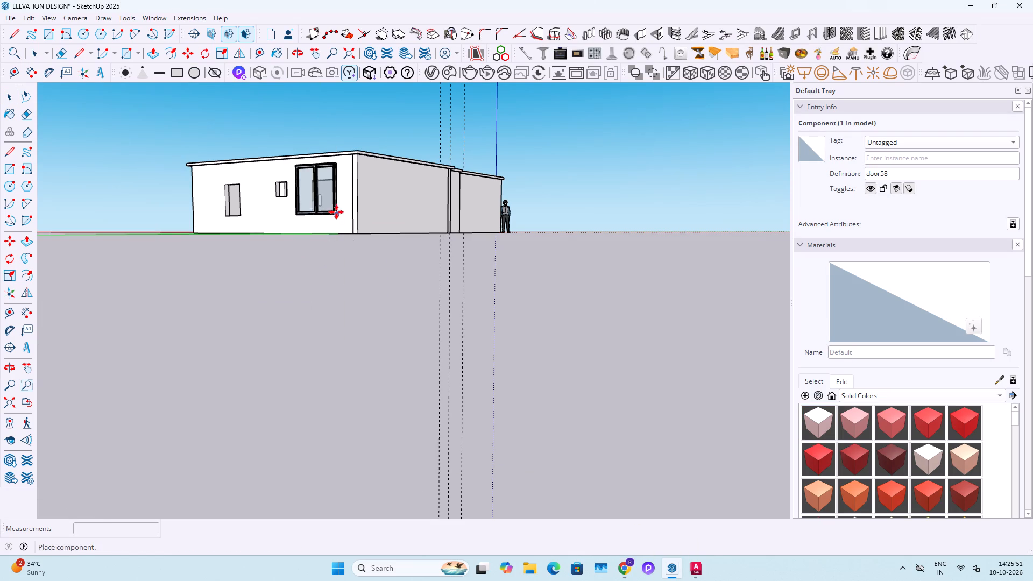
middle_click_drag(321, 273, 427, 382)
scroll(393, 283, "up", 9)
key("space")
scroll(411, 300, "up", 5)
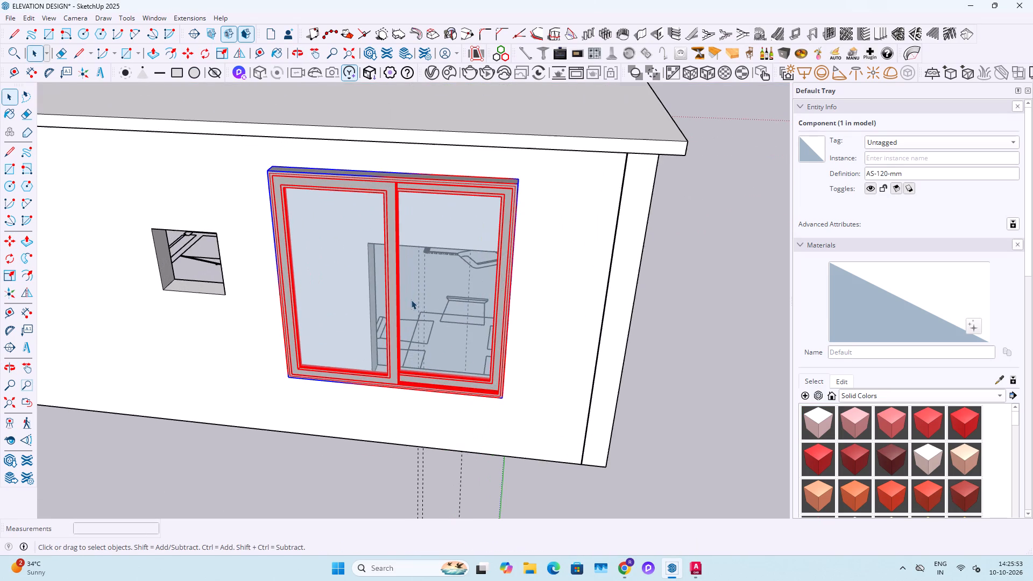
Scale the window down to 0.83 in width and 0.63 in height.
key("s")
middle_click_drag(502, 287, 445, 299)
scroll(472, 297, "up", 1)
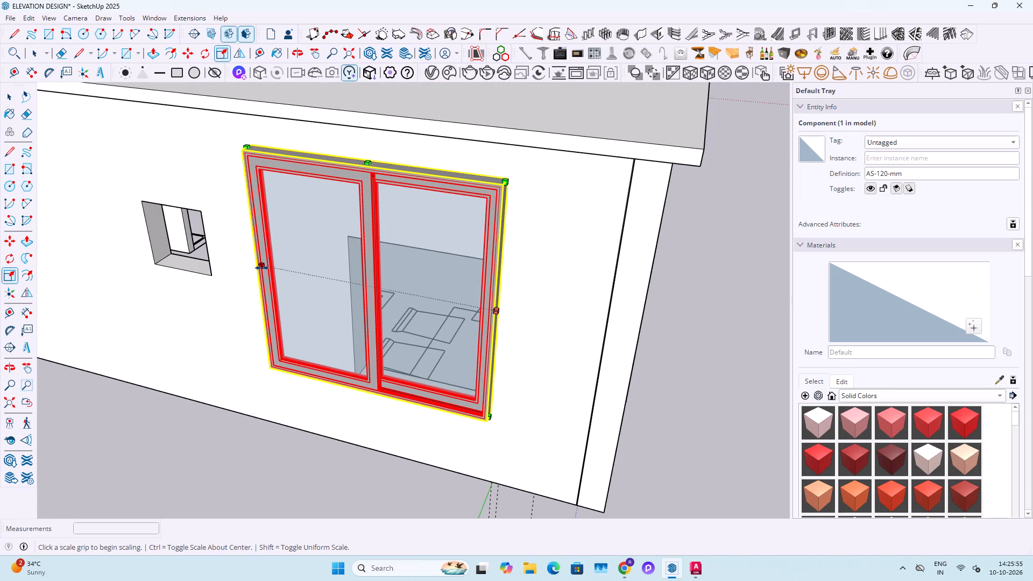
middle_click_drag(431, 312, 445, 332)
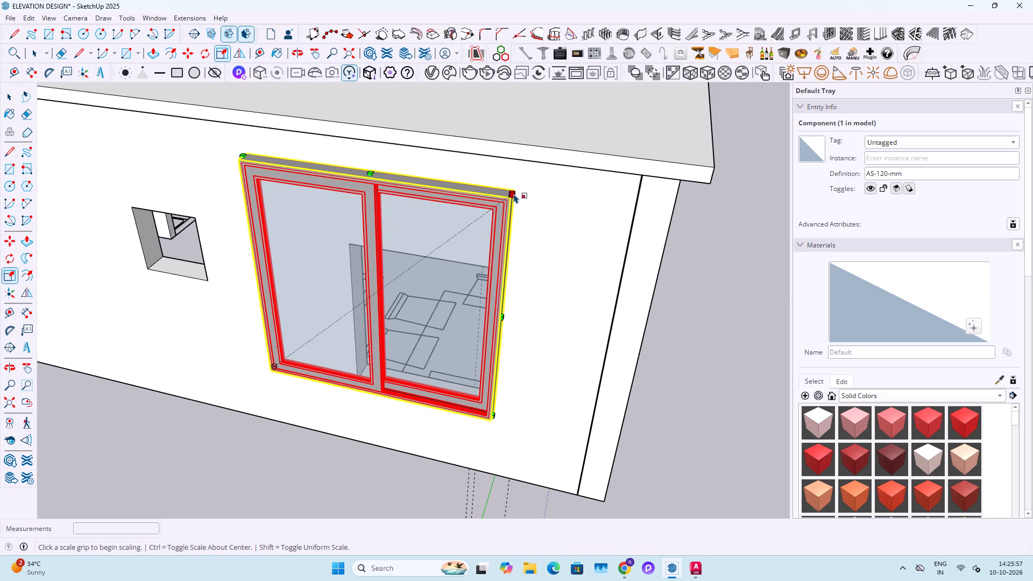
left_click(514, 194)
left_click(457, 280)
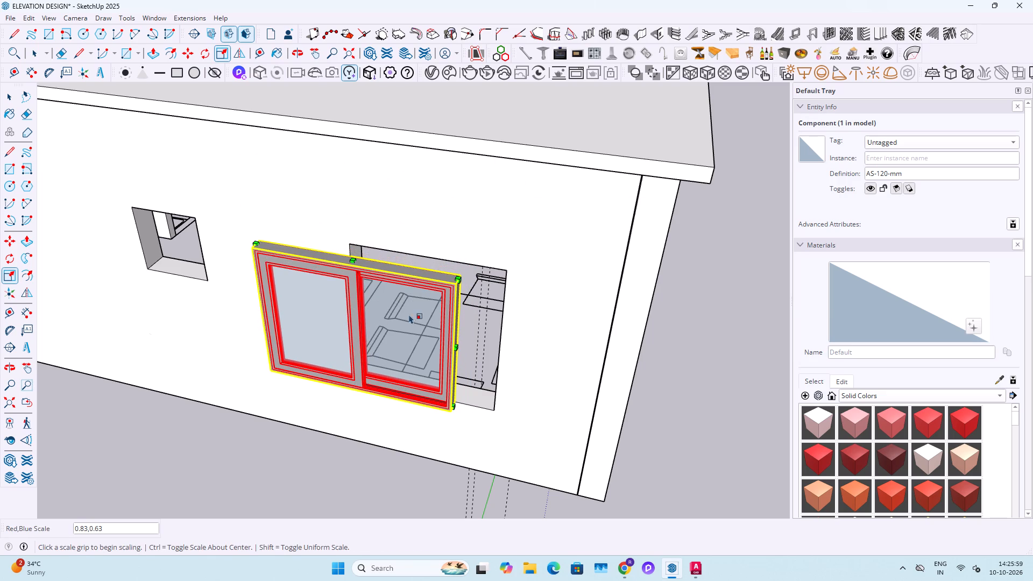
Move the window about 1' 2" so its top corner meets the opening's top corner nearest the building corner.
key("space")
middle_click_drag(430, 300, 429, 315)
key("m")
scroll(443, 306, "up", 2)
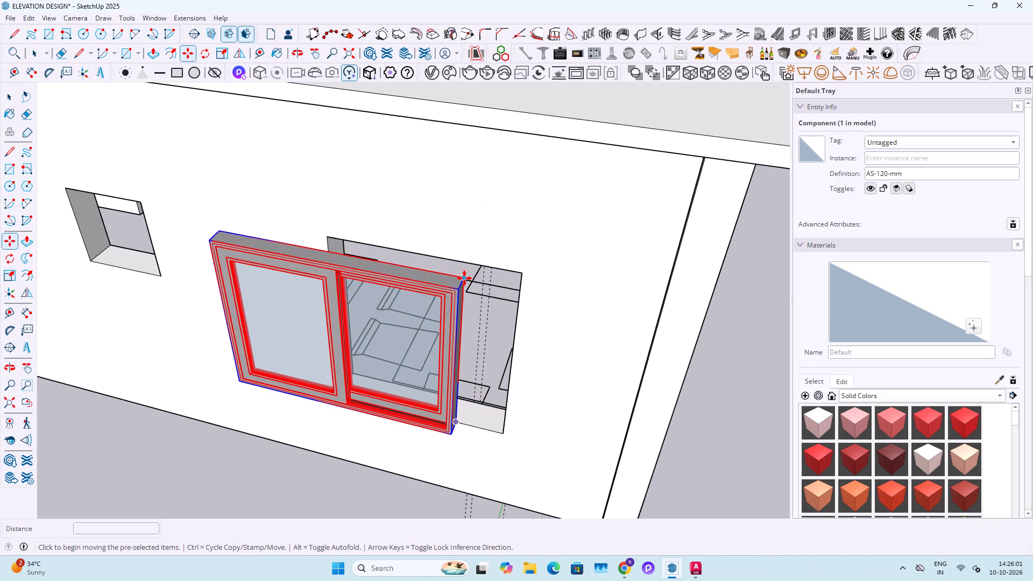
left_click(464, 278)
left_click(521, 272)
key("space")
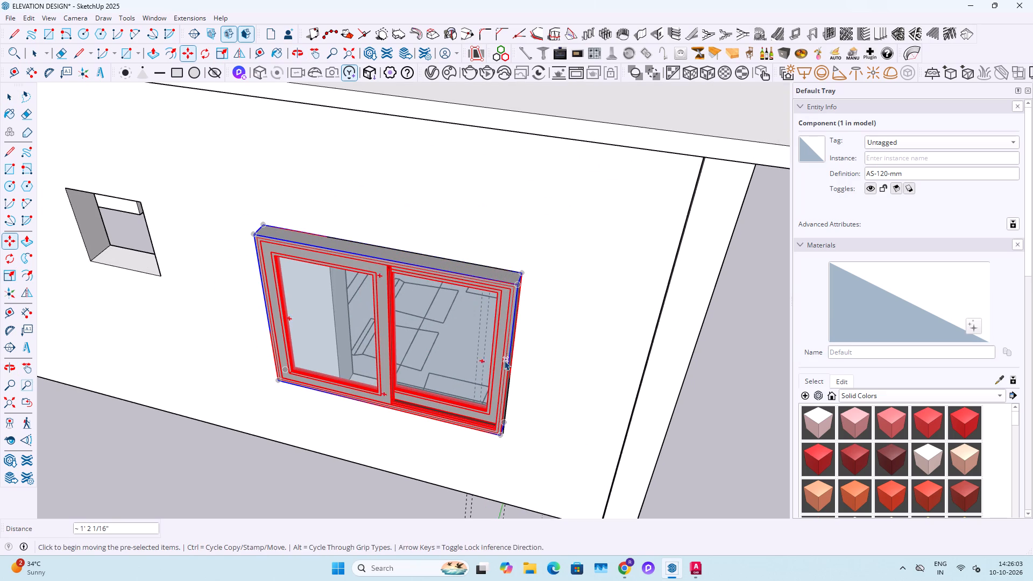
Scale the window's width by about 0.73 so it ends at the opening's far vertical edge.
key("s")
scroll(293, 318, "up", 1)
middle_click_drag(287, 317, 549, 309)
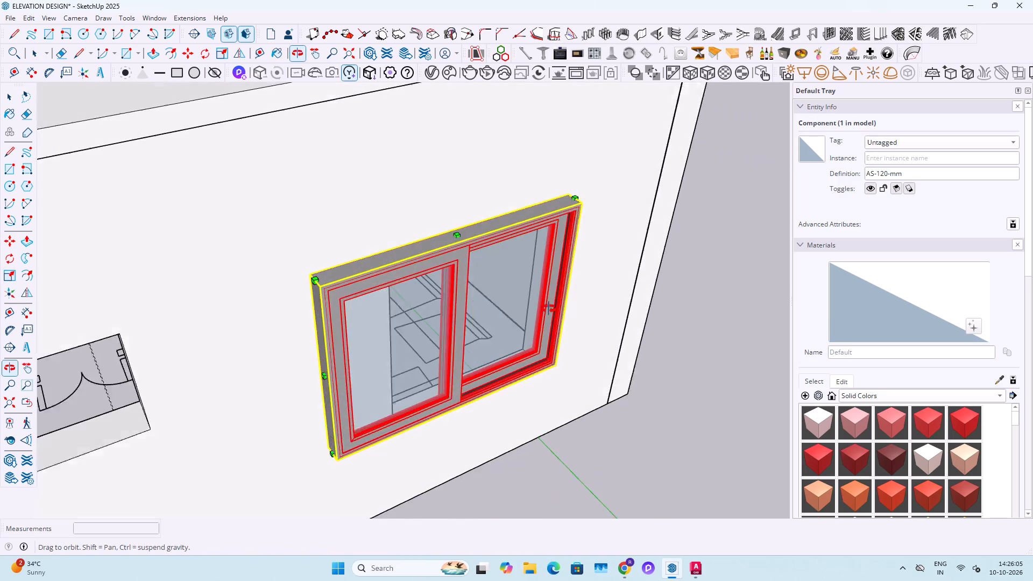
middle_click_drag(549, 309, 549, 308)
left_click(332, 380)
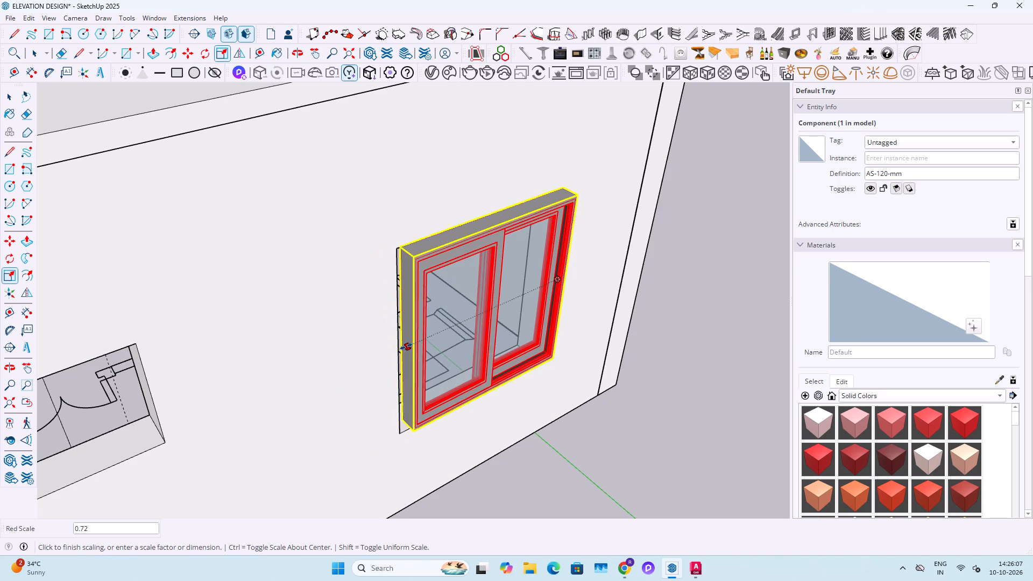
left_click(397, 329)
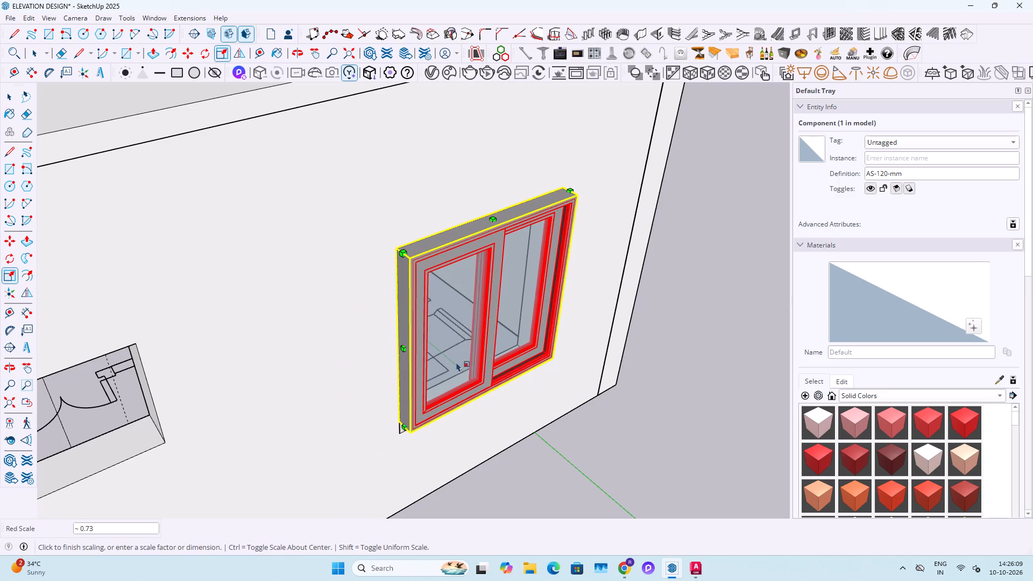
Scale the window's height downward so its bottom frame reaches the bottom edge of the opening.
middle_click_drag(462, 369, 398, 243)
scroll(482, 342, "up", 2)
middle_click_drag(461, 363, 446, 253)
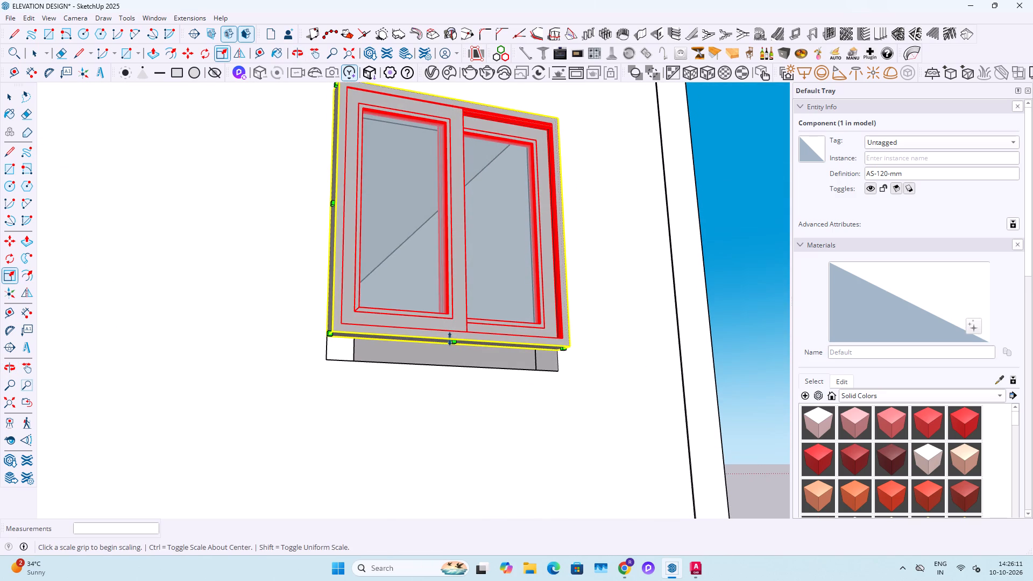
left_click(450, 339)
left_click(443, 364)
middle_click_drag(453, 316, 458, 385, "alt")
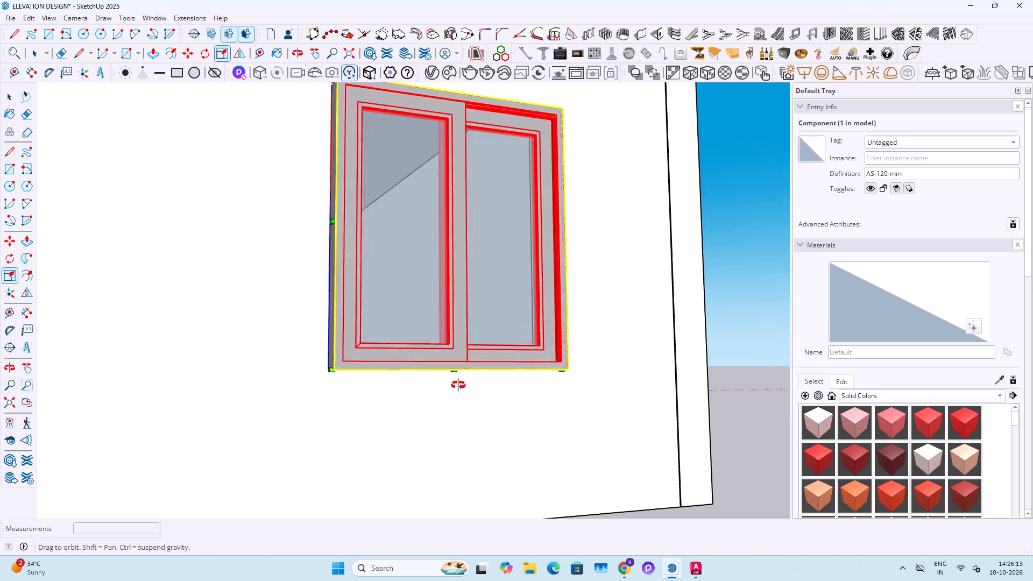
middle_click_drag(458, 385, 468, 441, "alt")
key("Escape")
scroll(516, 355, "up", 6)
key("Escape")
scroll(562, 413, "down", 10)
key("space")
scroll(401, 305, "up", 1)
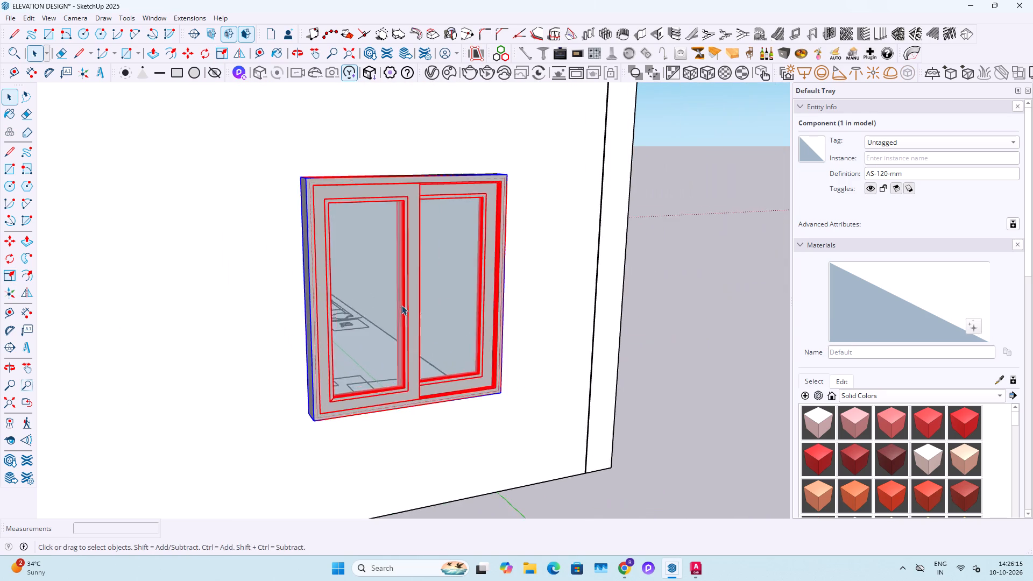
Move the fitted window inward by its bottom corner so it sits recessed within the wall opening.
middle_click_drag(401, 305, 426, 382)
scroll(436, 384, "up", 8)
key("m")
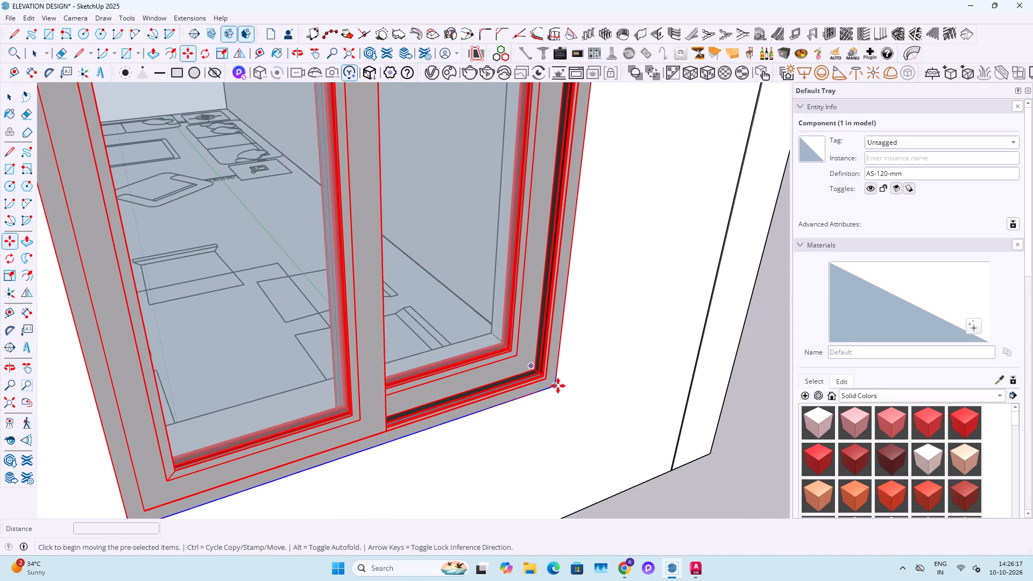
left_click(558, 386)
scroll(553, 383, "up", 1)
left_click(507, 347)
scroll(494, 373, "down", 13)
key("space")
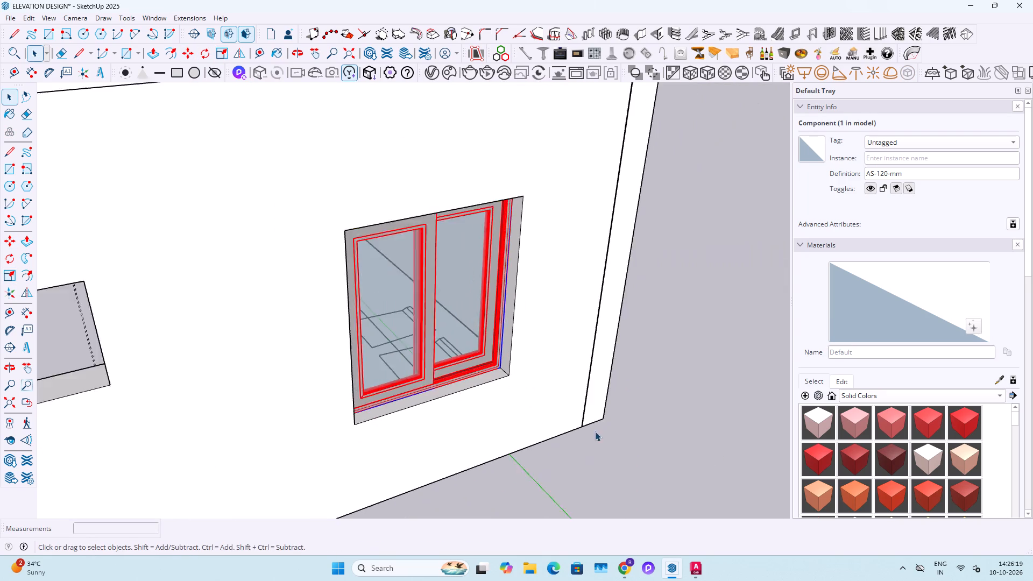
left_click(676, 475)
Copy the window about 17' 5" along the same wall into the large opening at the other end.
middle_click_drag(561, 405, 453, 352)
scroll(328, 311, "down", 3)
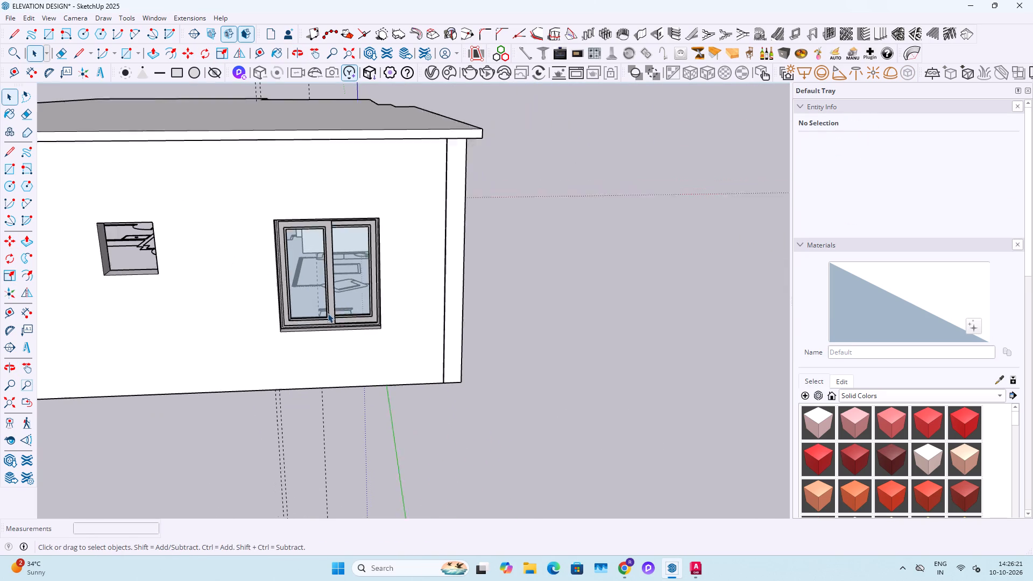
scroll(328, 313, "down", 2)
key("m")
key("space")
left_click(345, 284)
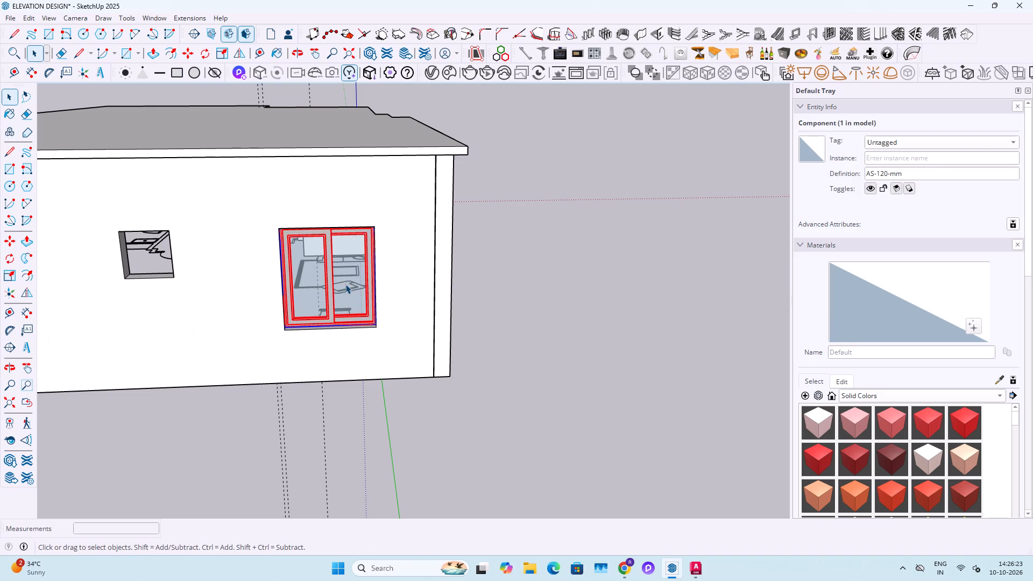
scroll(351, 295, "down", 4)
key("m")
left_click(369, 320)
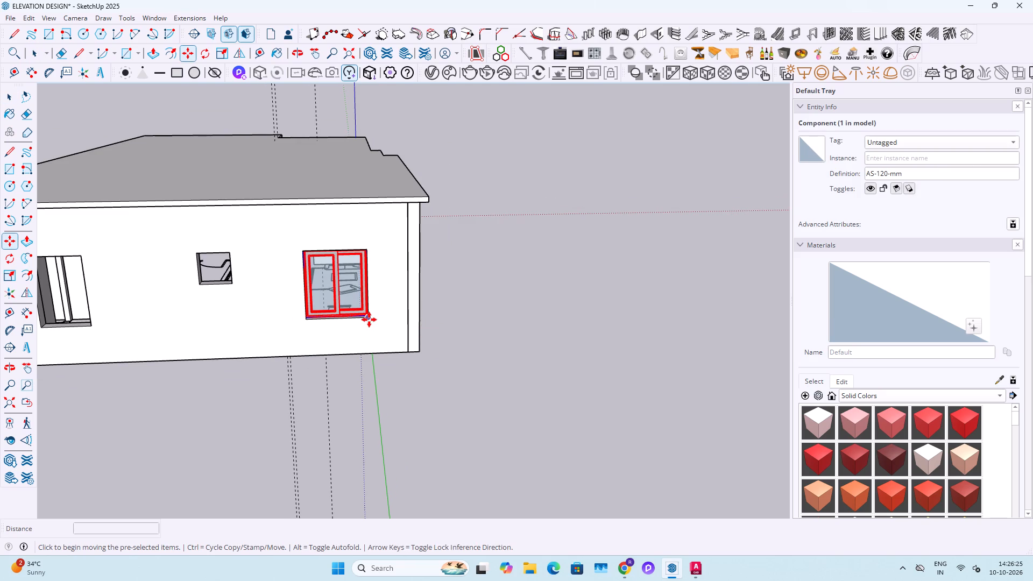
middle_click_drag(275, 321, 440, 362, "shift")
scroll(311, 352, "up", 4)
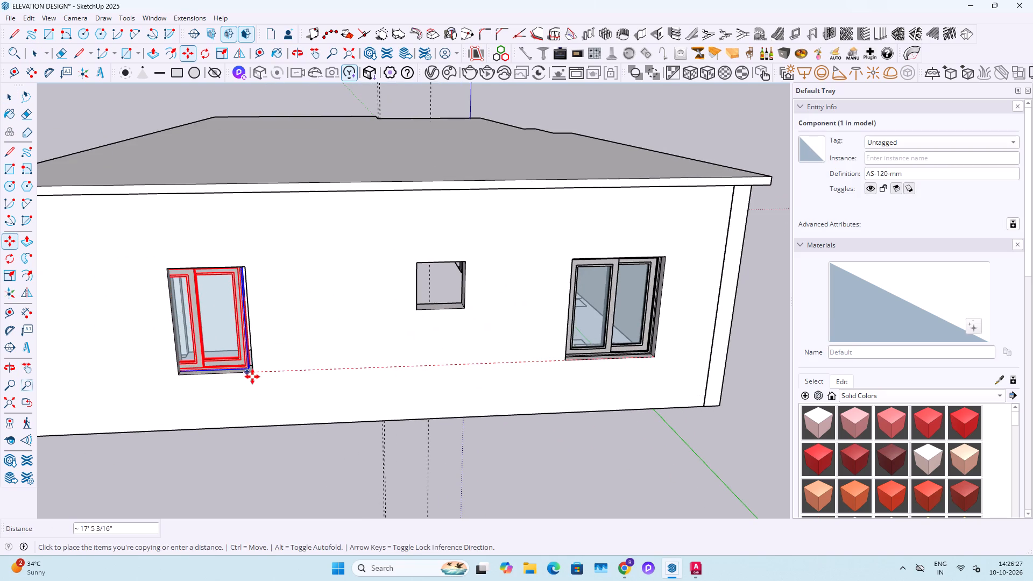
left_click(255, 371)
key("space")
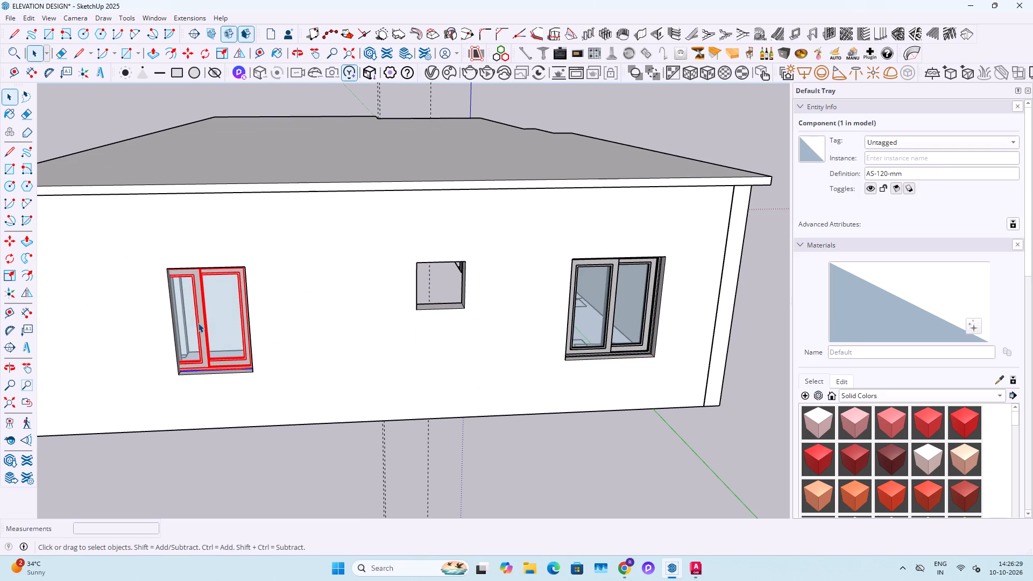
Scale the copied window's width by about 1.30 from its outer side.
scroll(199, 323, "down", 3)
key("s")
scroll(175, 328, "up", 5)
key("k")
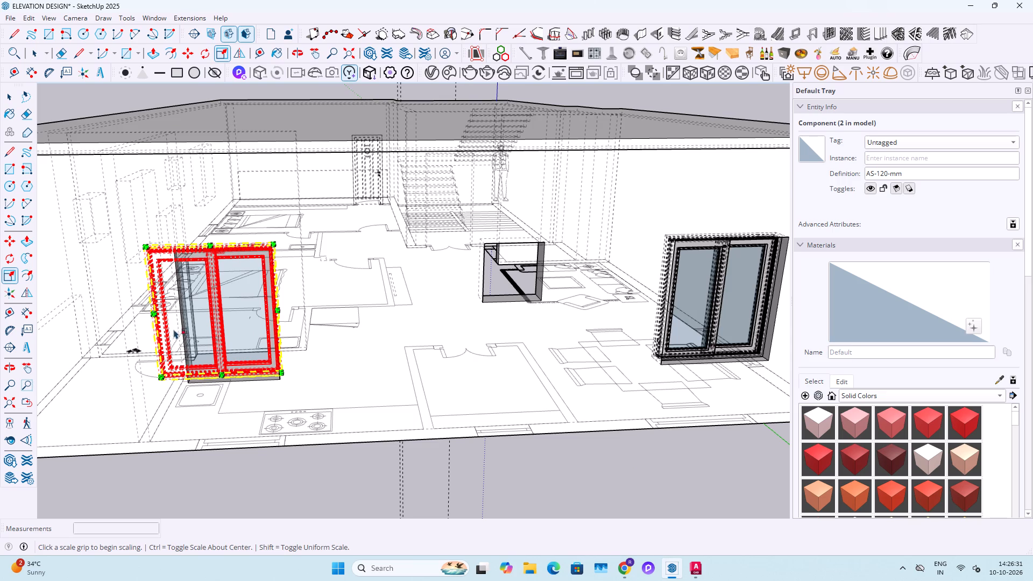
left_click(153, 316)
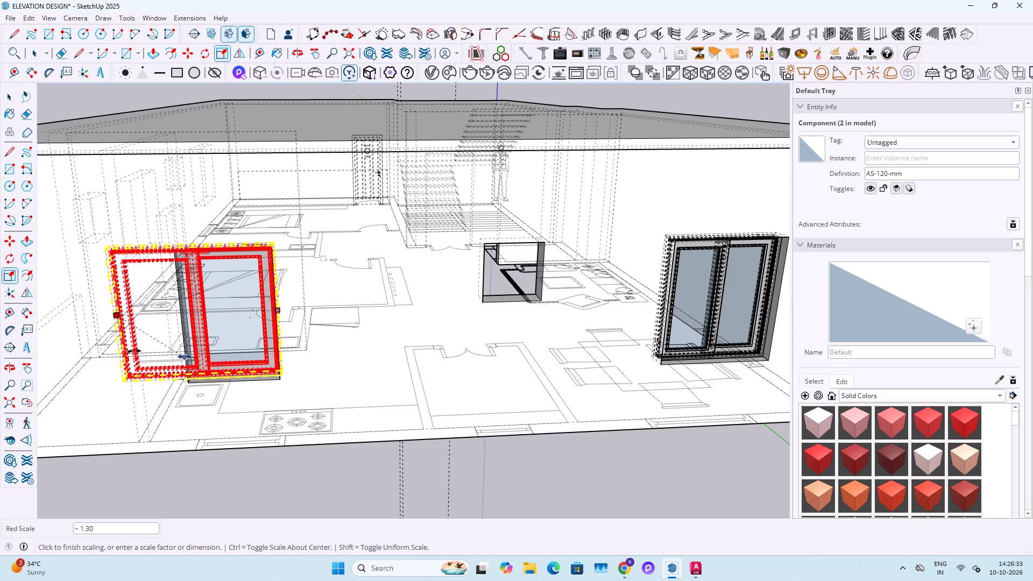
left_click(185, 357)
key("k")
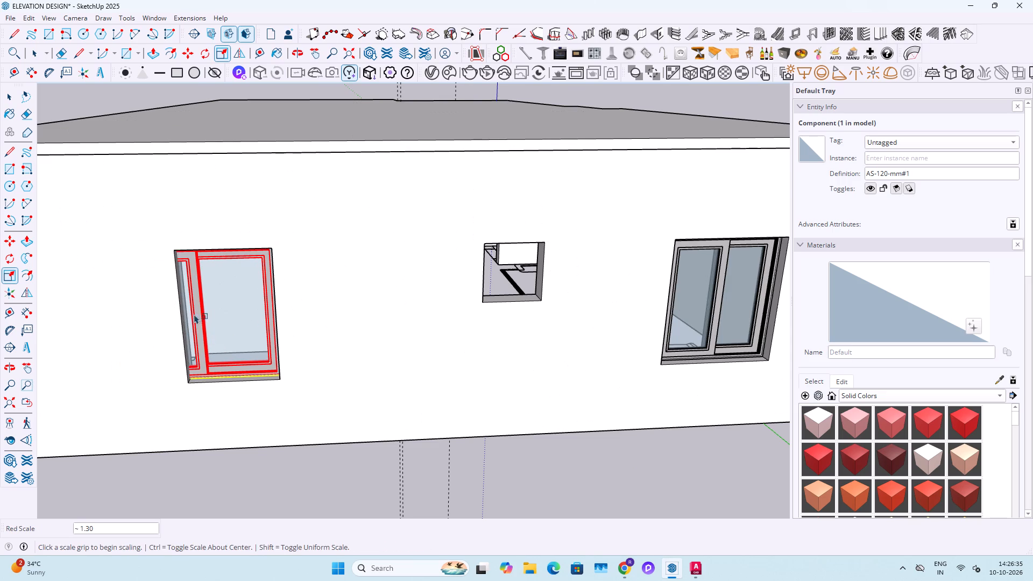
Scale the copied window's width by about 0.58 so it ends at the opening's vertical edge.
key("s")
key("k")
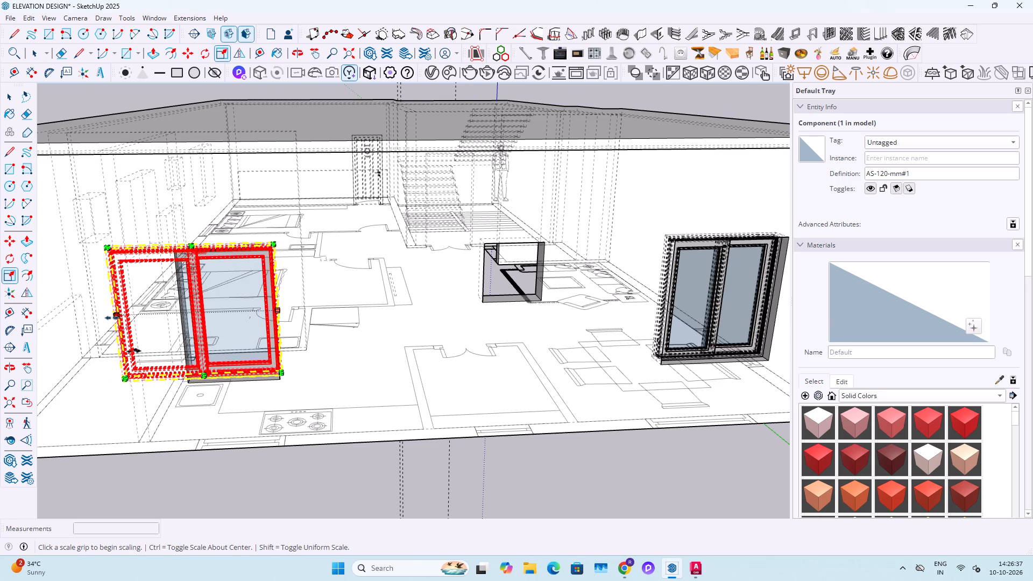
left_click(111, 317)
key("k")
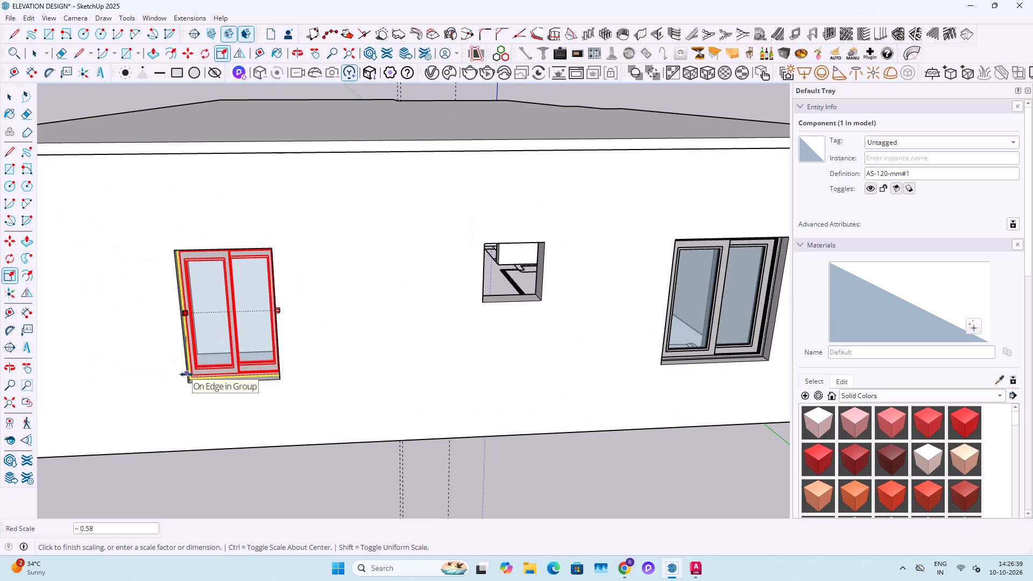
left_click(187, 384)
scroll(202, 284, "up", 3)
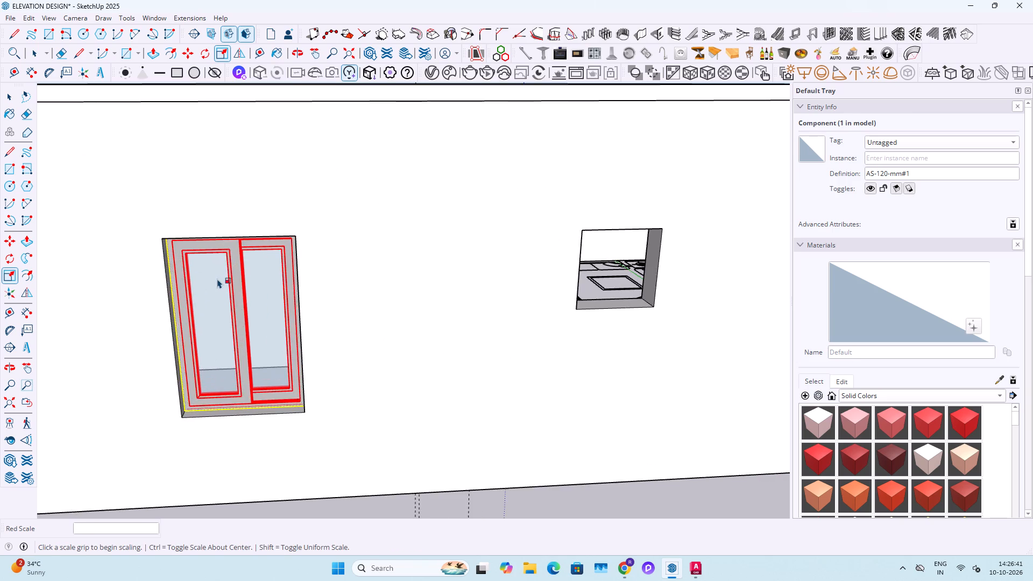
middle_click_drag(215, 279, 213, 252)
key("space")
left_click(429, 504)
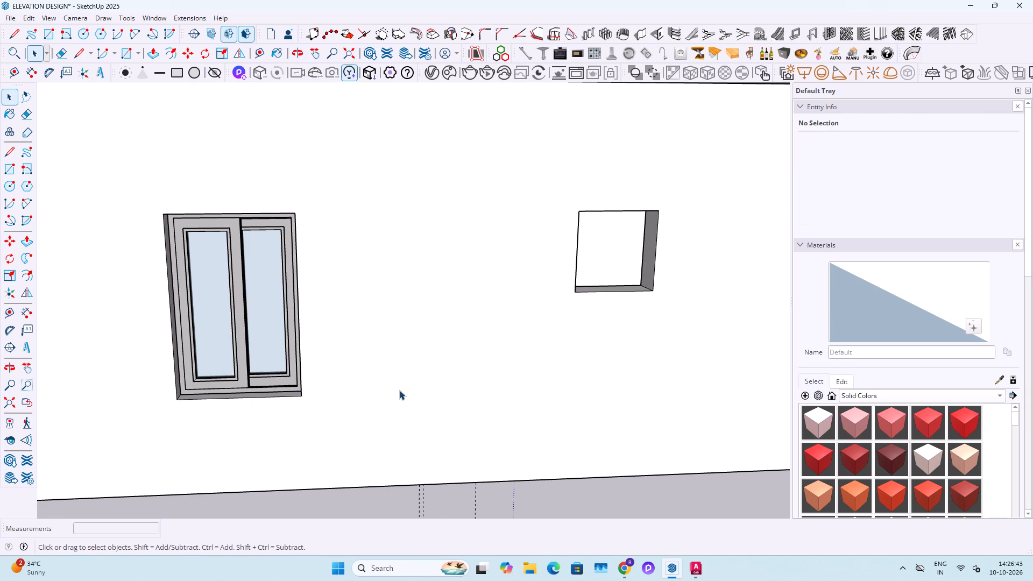
Open the original window component down to its SLIDING DOOR parts and unlock the SLIDE LEAF component.
scroll(375, 377, "down", 8)
middle_click_drag(324, 351, 380, 397)
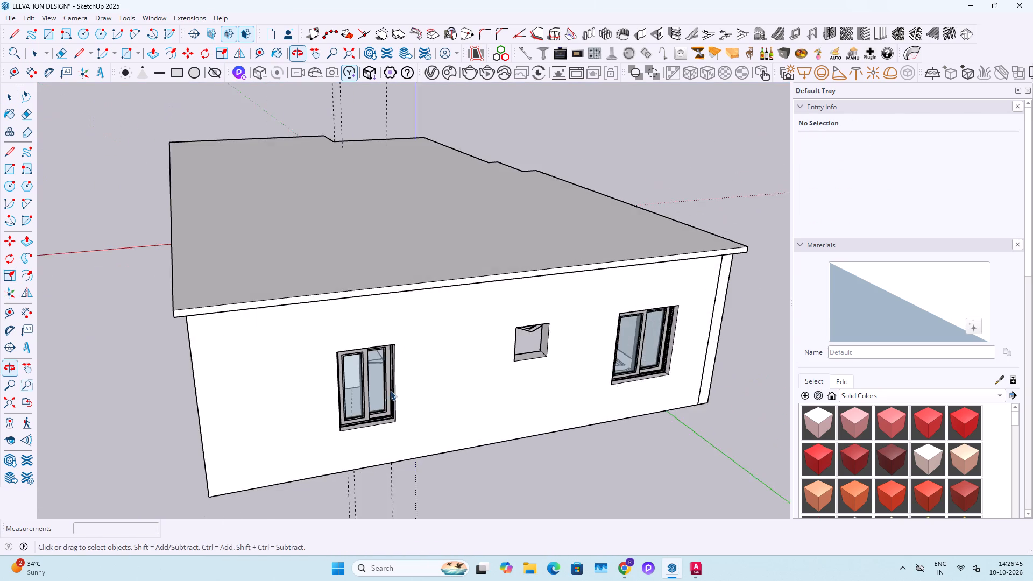
left_click(635, 348)
scroll(630, 363, "down", 4)
scroll(654, 367, "up", 3)
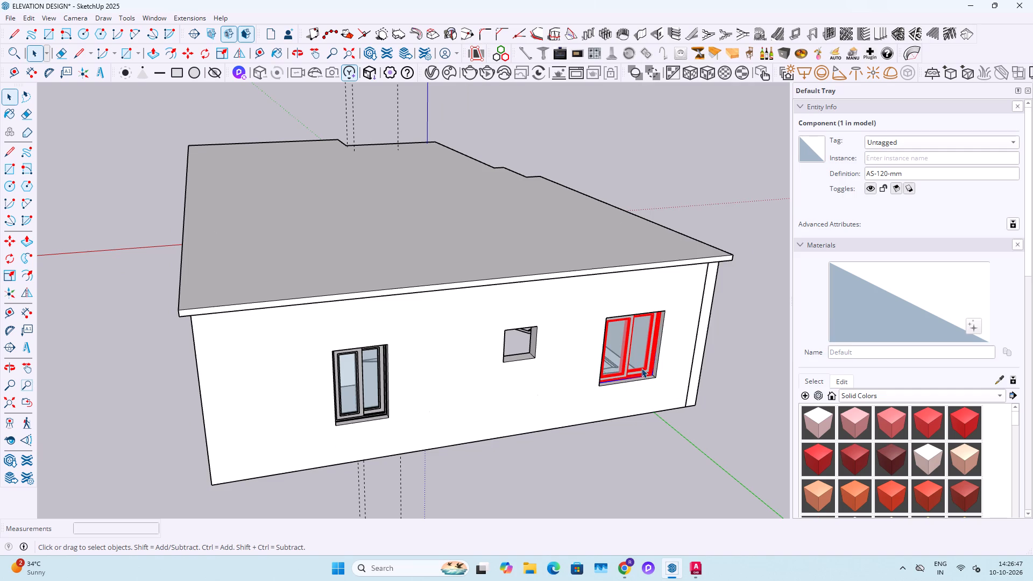
right_click(641, 368)
double_click(630, 359)
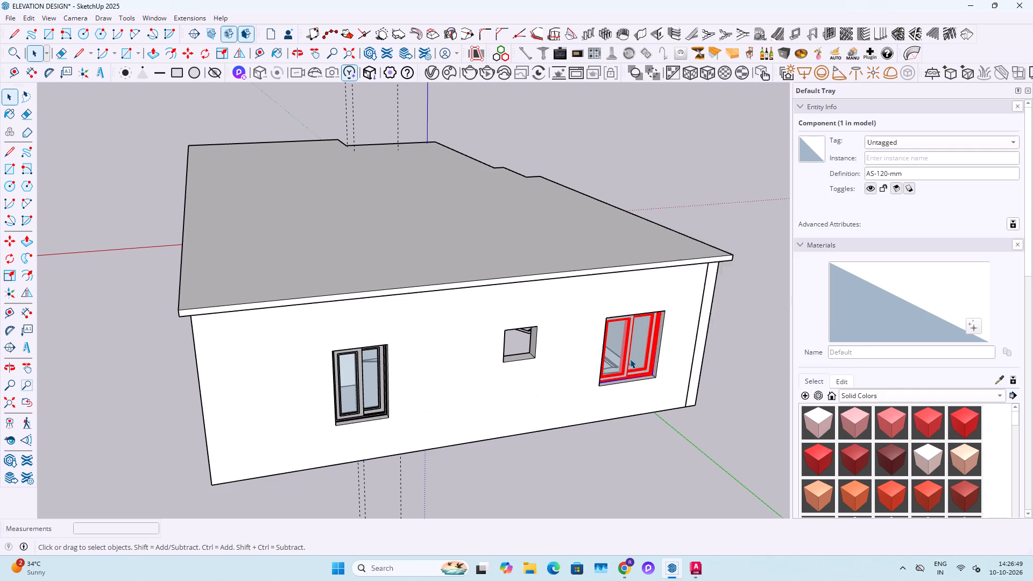
scroll(629, 359, "up", 12)
left_click(619, 355)
right_click(619, 355)
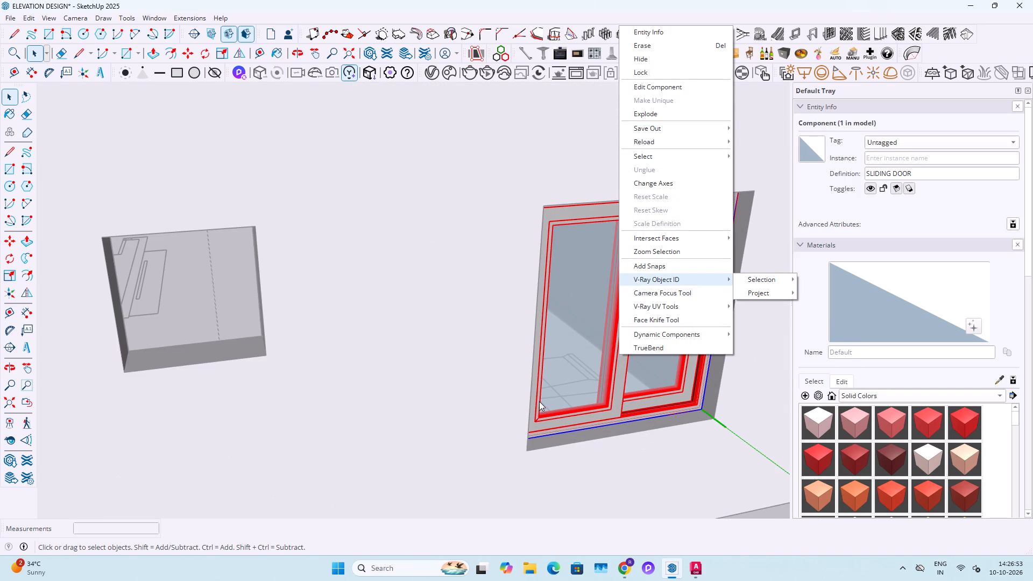
double_click(585, 352)
left_click(585, 351)
scroll(588, 351, "up", 5)
triple_click(588, 351)
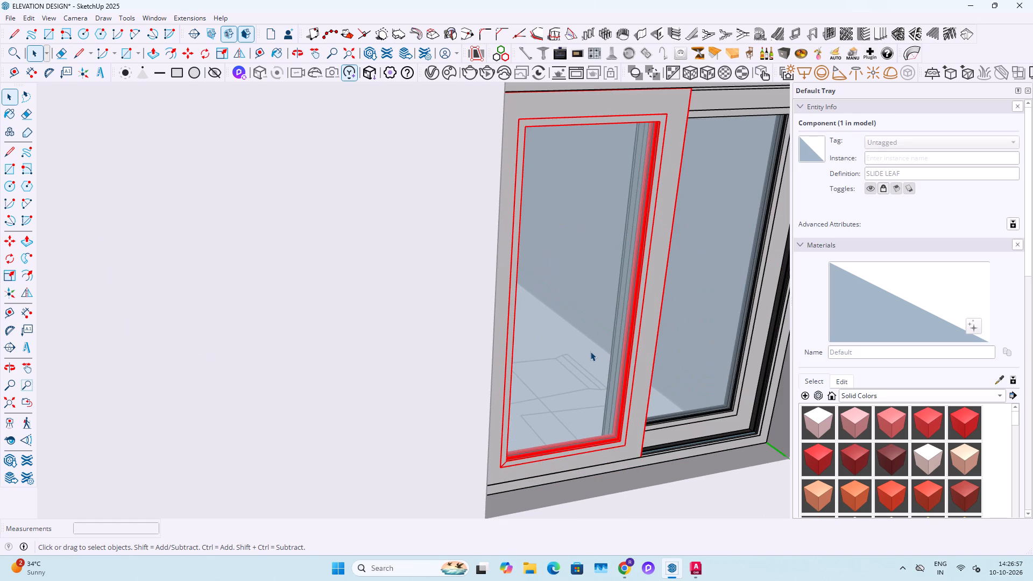
right_click(619, 357)
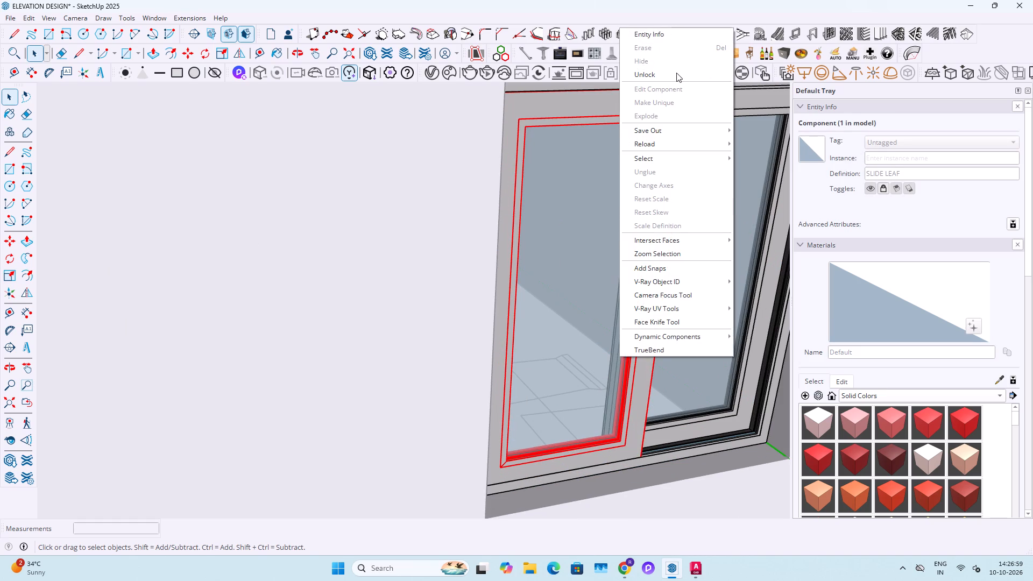
left_click(676, 73)
Unlock the FIX LEAF component inside the same window.
scroll(521, 236, "down", 5)
left_click(662, 385)
left_click(661, 369)
right_click(660, 362)
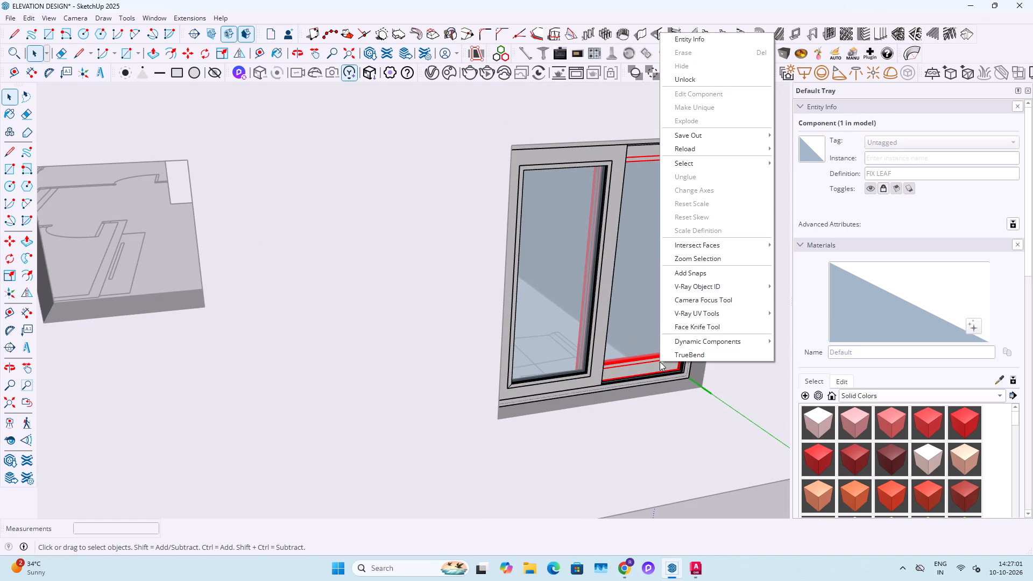
left_click(712, 75)
Unlock the window's outer FRAME component and exit component editing.
left_click(632, 204)
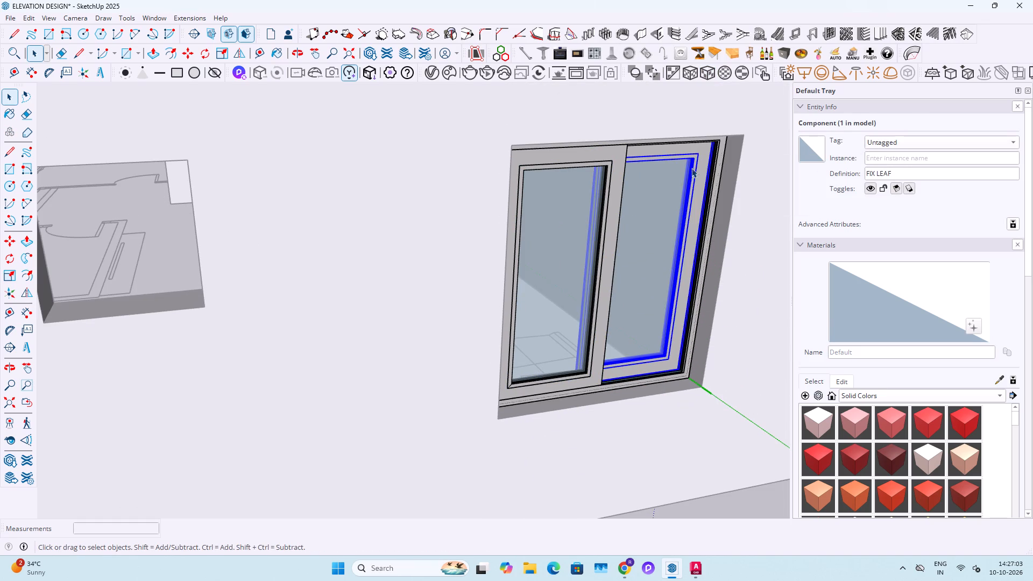
left_click(716, 154)
right_click(719, 153)
left_click(741, 198)
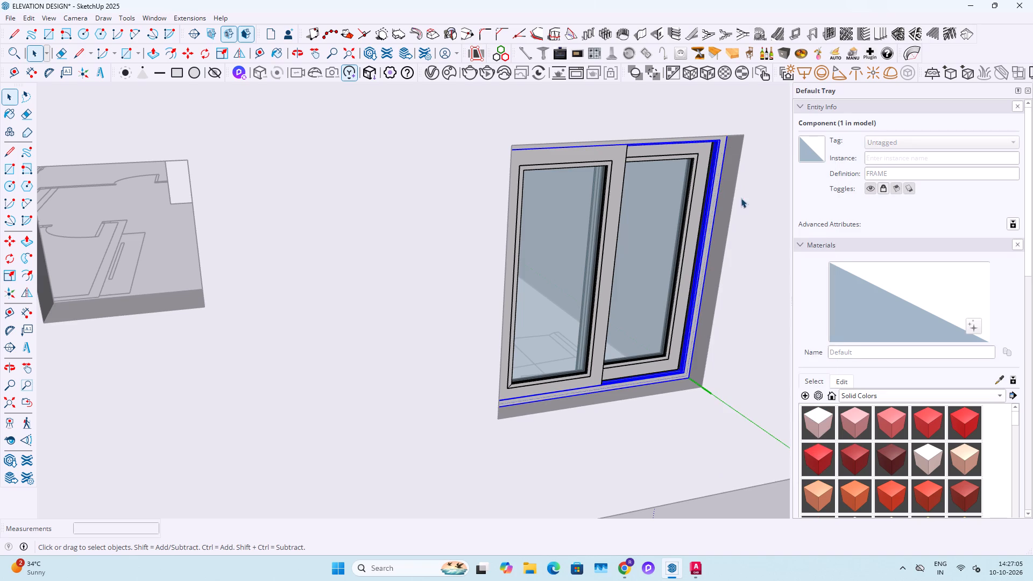
left_click(714, 474)
scroll(553, 336, "down", 5)
double_click(645, 480)
left_click(613, 318)
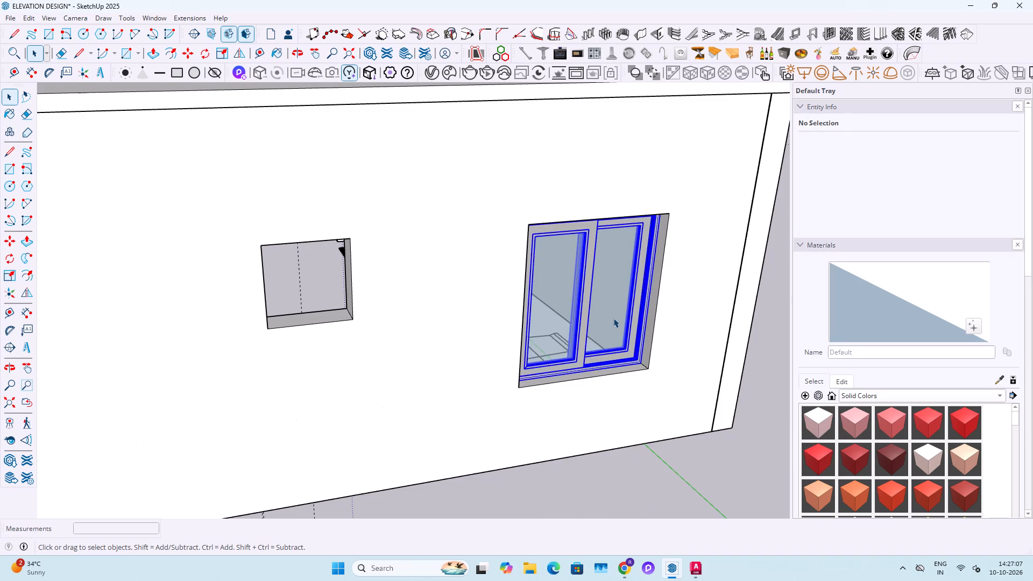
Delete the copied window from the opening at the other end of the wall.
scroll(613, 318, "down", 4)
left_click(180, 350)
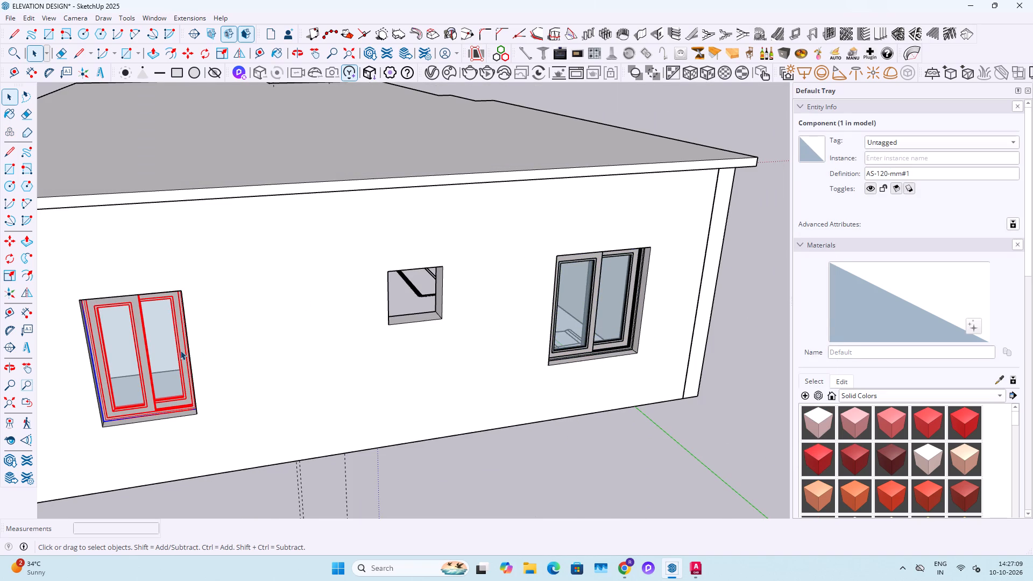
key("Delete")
Copy the unlocked window along the wall, matching its bottom corner to the bottom corner of the empty large opening.
left_click(576, 322)
scroll(572, 354, "up", 2)
key("m")
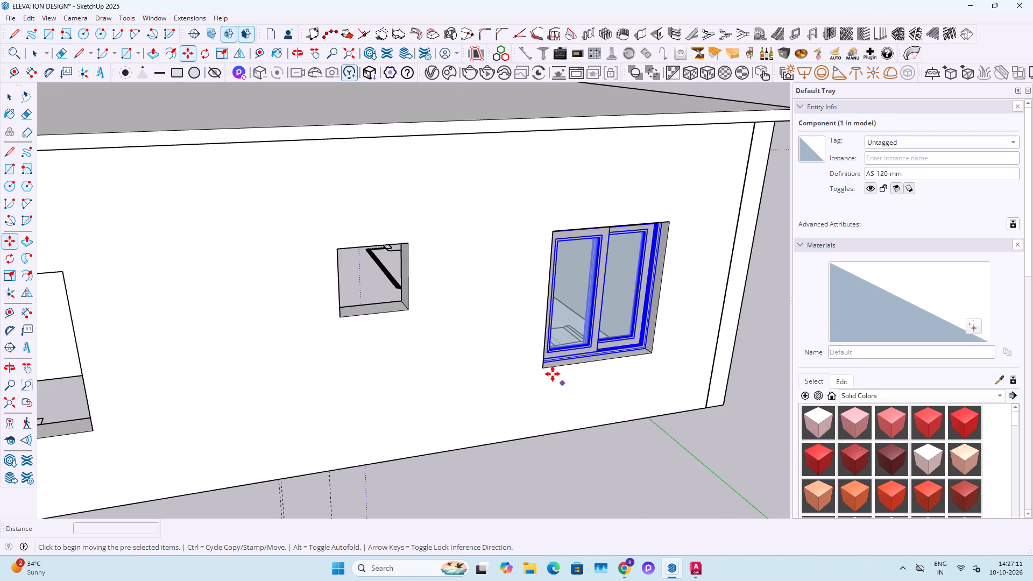
left_click(542, 370)
scroll(524, 373, "down", 3)
middle_click_drag(276, 394, 419, 370, "shift")
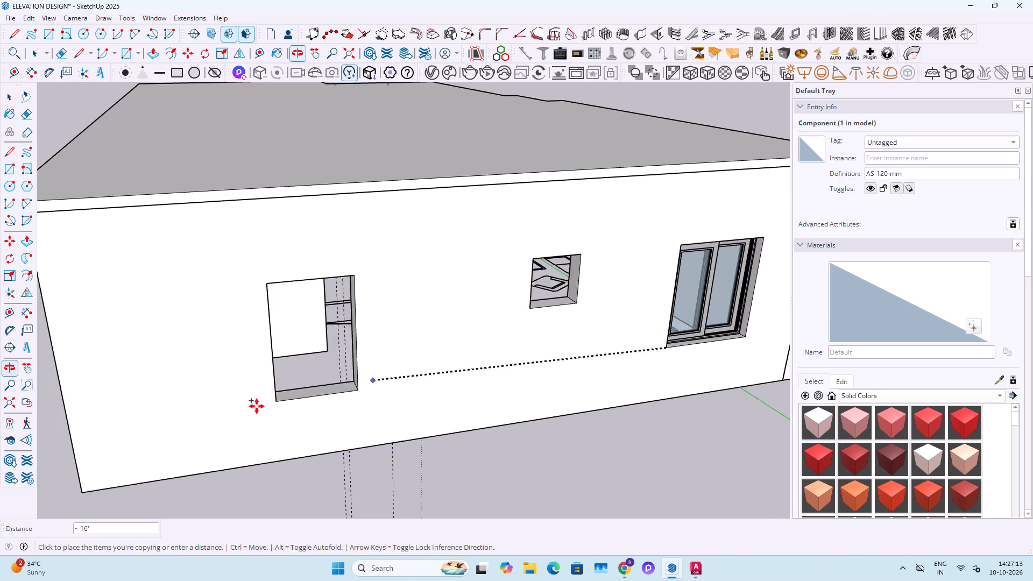
scroll(255, 407, "up", 3)
left_click(283, 398)
key("space")
Scale the new copy's width by about 0.75 so it ends at the opening's vertical edge.
scroll(298, 334, "up", 3)
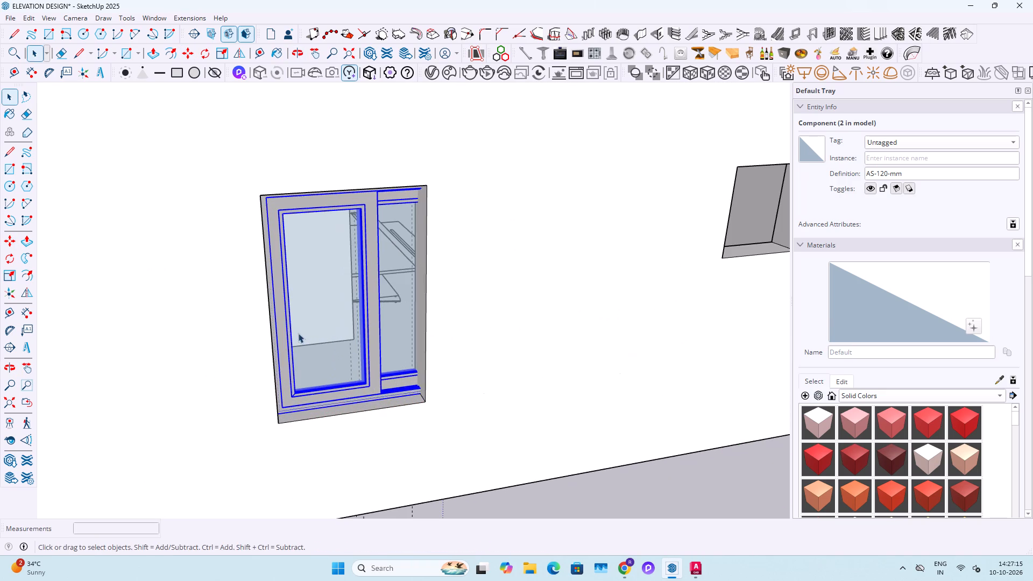
key("s")
middle_click_drag(383, 321, 393, 330)
key("k")
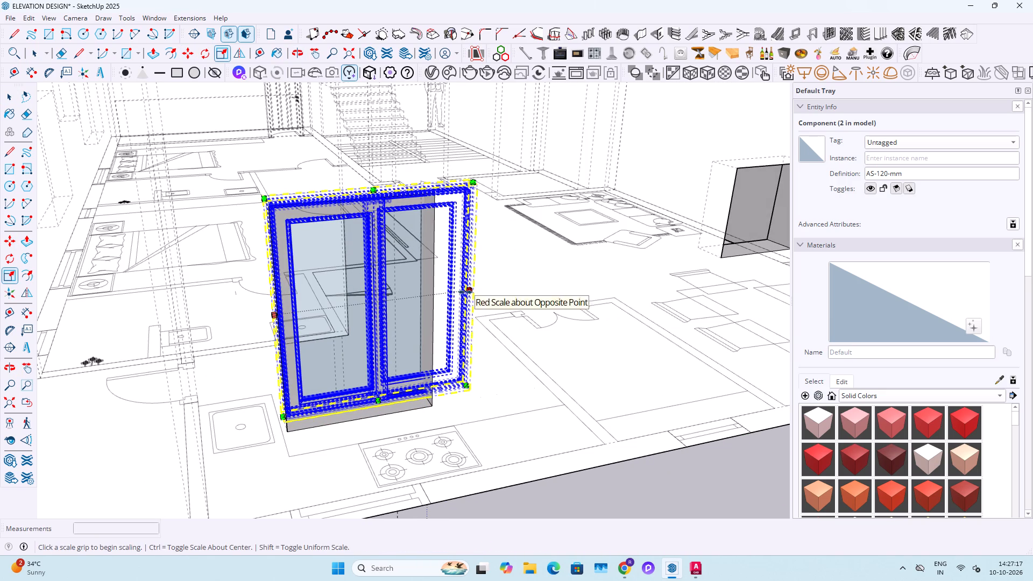
left_click(465, 292)
key("k")
left_click(432, 327)
key("space")
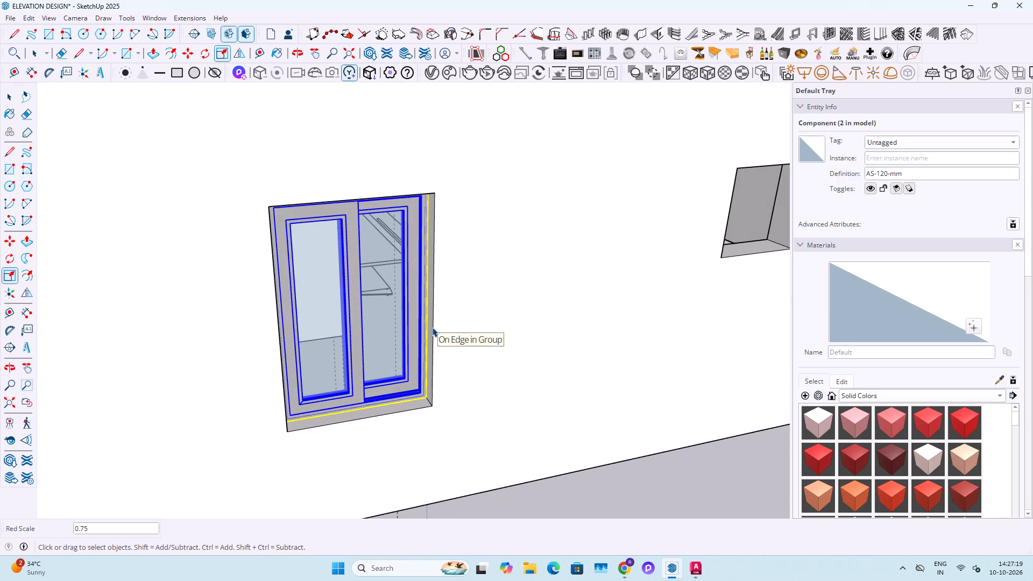
scroll(432, 327, "down", 7)
left_click(540, 473)
Rotate a copy of the wider window by 90 degrees so it stands perpendicular to this wall.
middle_click_drag(508, 342, 271, 325)
scroll(418, 341, "down", 1)
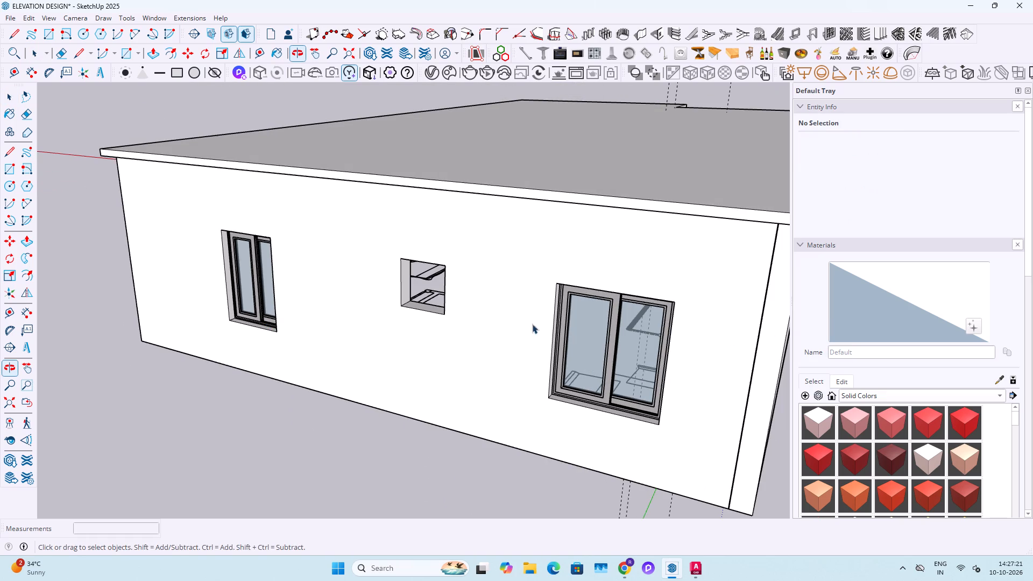
left_click(583, 380)
middle_click_drag(577, 386, 615, 387)
scroll(604, 401, "down", 1)
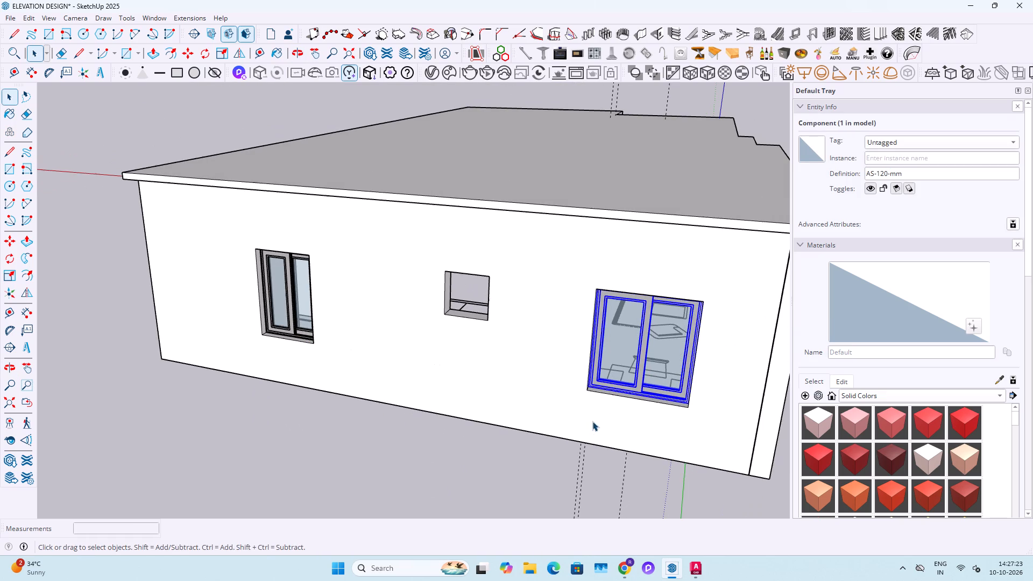
key("q")
left_click(554, 462)
left_click(640, 467)
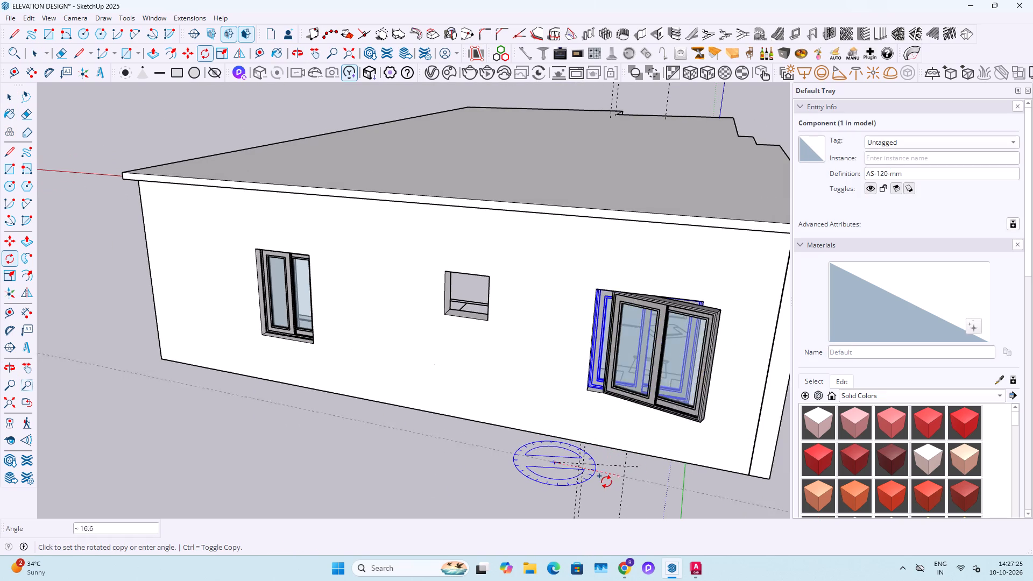
key("9")
key("0")
key("Return")
key("space")
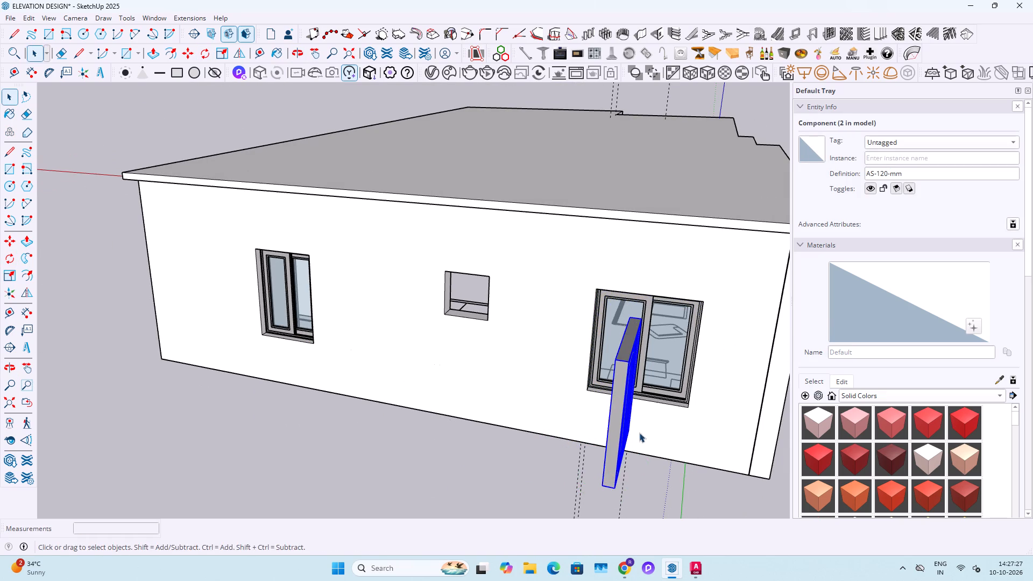
Move the rotated window to the side wall's large opening, matching its lower corner to the opening's inner bottom corner.
middle_click_drag(639, 433, 604, 430)
key("m")
left_click(545, 496)
scroll(368, 283, "down", 6)
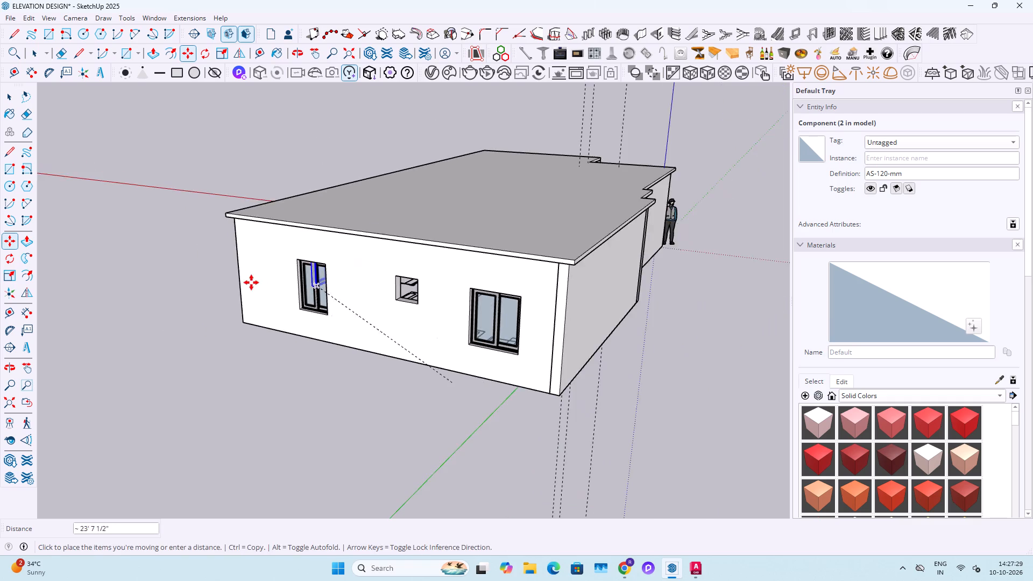
middle_click_drag(251, 282, 598, 271)
scroll(381, 290, "up", 12)
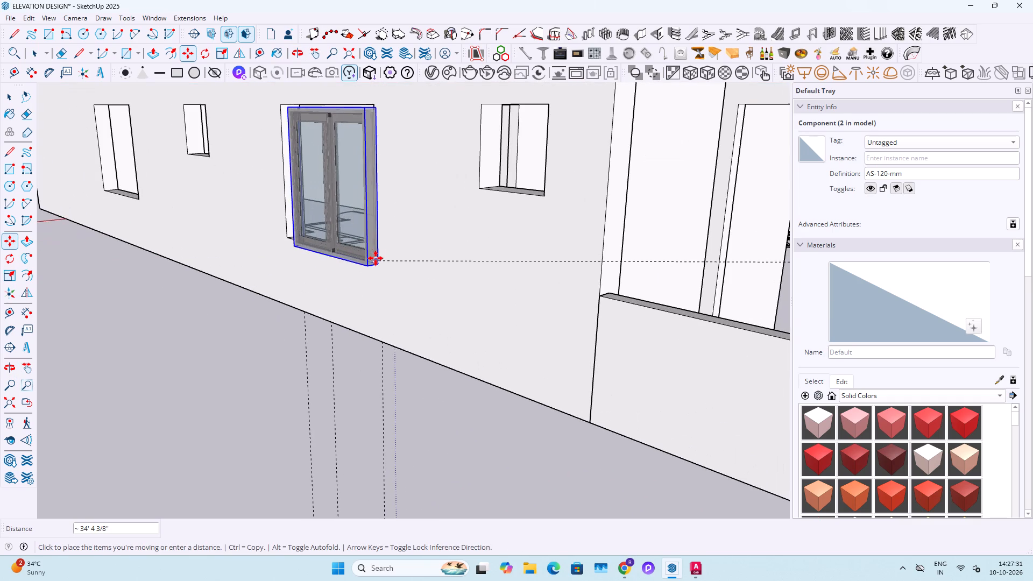
left_click(376, 258)
middle_click_drag(372, 276, 498, 341)
scroll(390, 289, "up", 8)
left_click(438, 307)
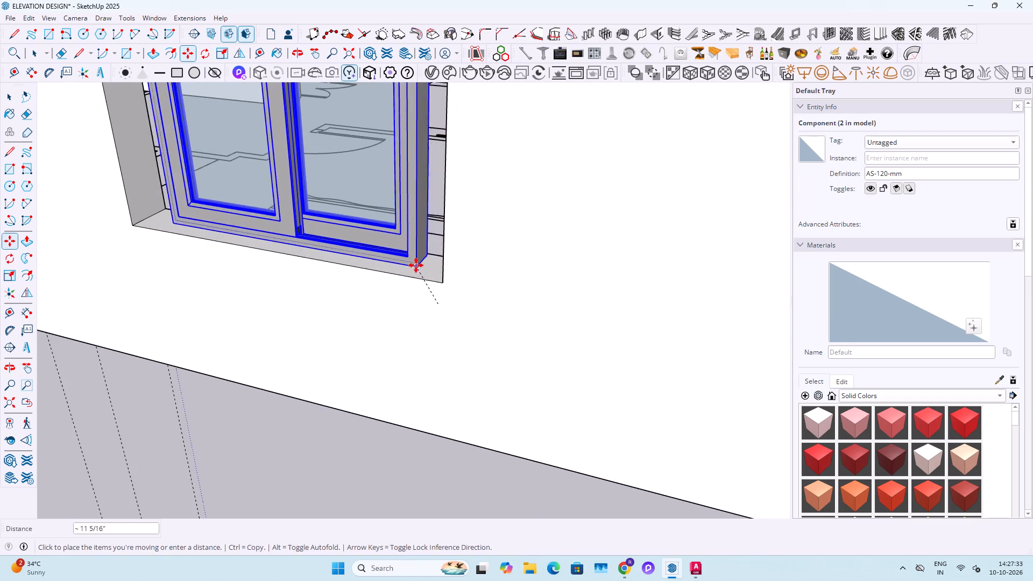
middle_click_drag(426, 270, 613, 358)
scroll(475, 276, "up", 1)
left_click(467, 264)
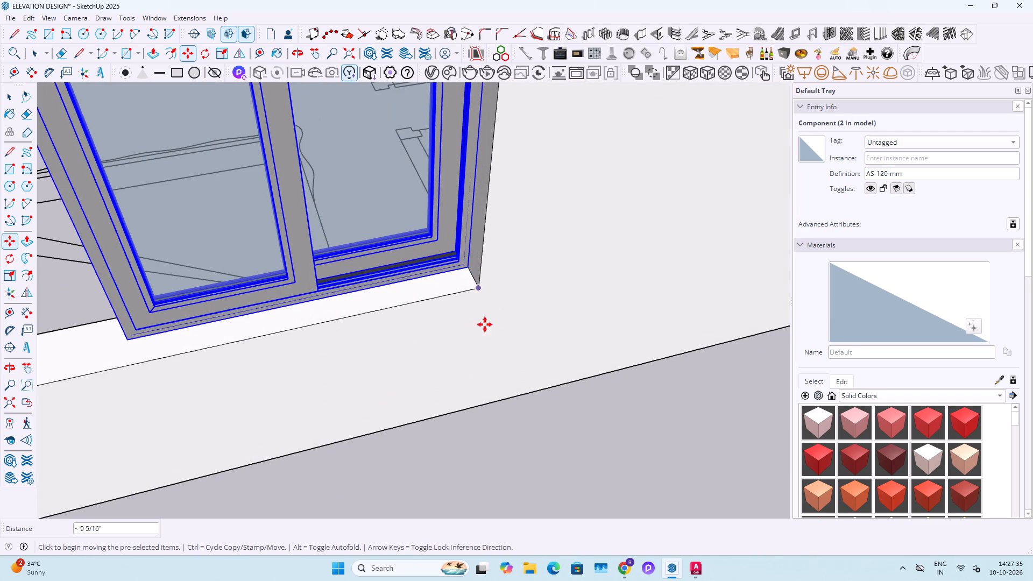
Scale the window's width out to the opposite vertical edge of the side wall's large opening.
scroll(490, 349, "down", 9)
key("space")
middle_click_drag(468, 278, 435, 151)
middle_click_drag(385, 171, 438, 177)
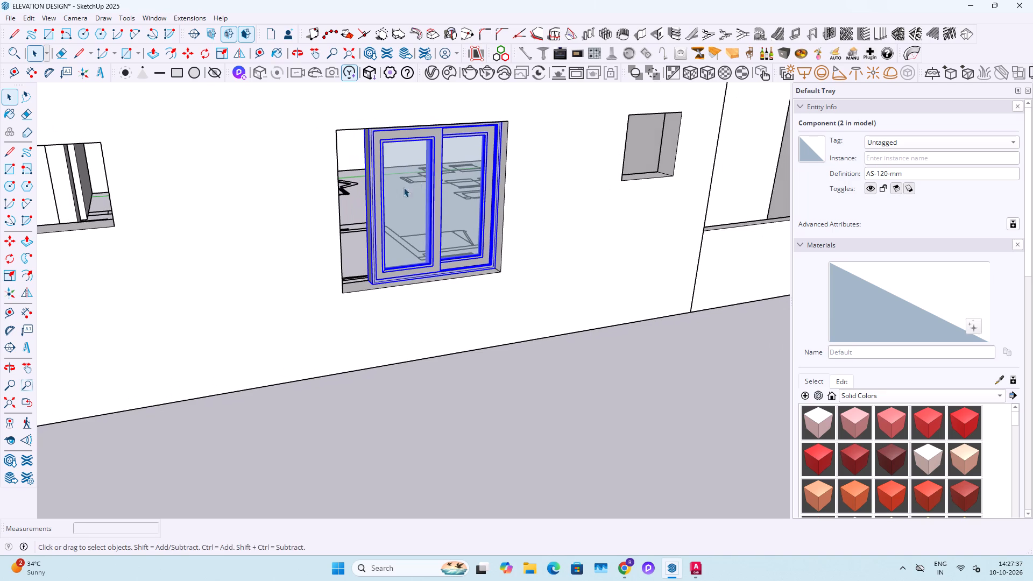
key("s")
left_click(365, 208)
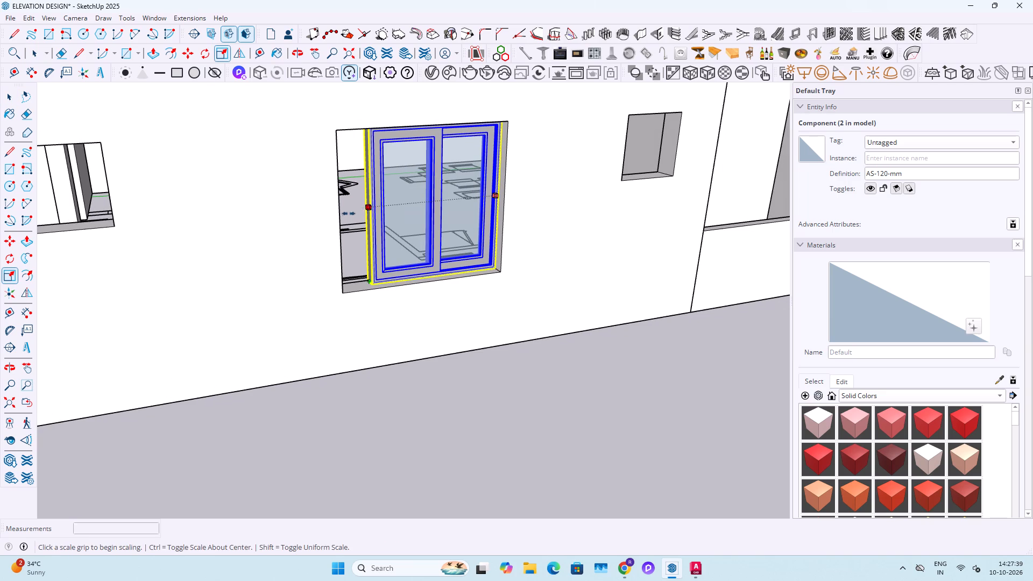
left_click(342, 221)
key("space")
left_click(431, 404)
scroll(391, 317, "down", 5)
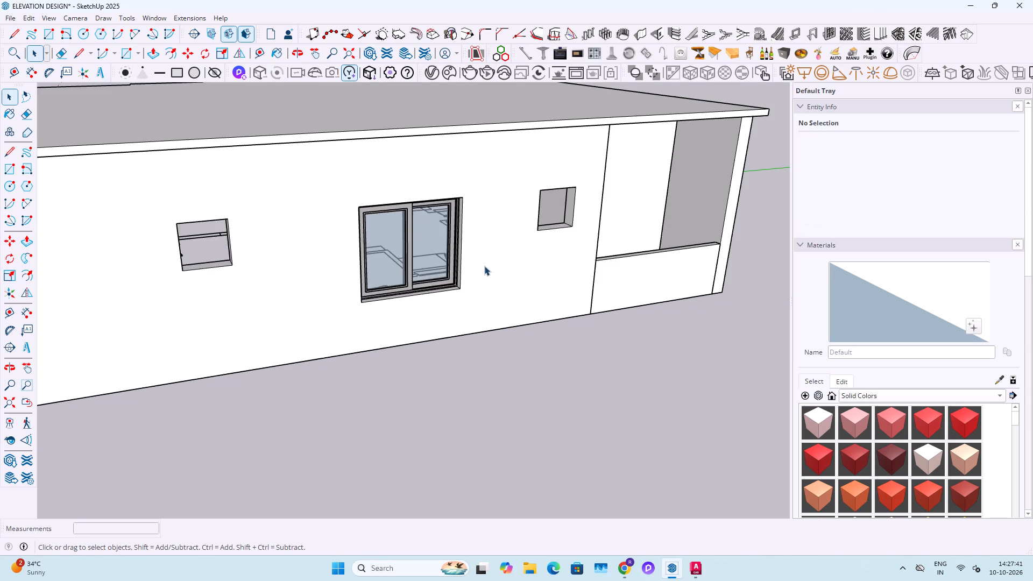
Copy the fitted window 18' 8 5/8" along the side wall into the other large opening, matching the bottom corners.
middle_click_drag(484, 266, 376, 276)
scroll(369, 277, "down", 5)
scroll(342, 277, "up", 3)
left_click(342, 266)
key("m")
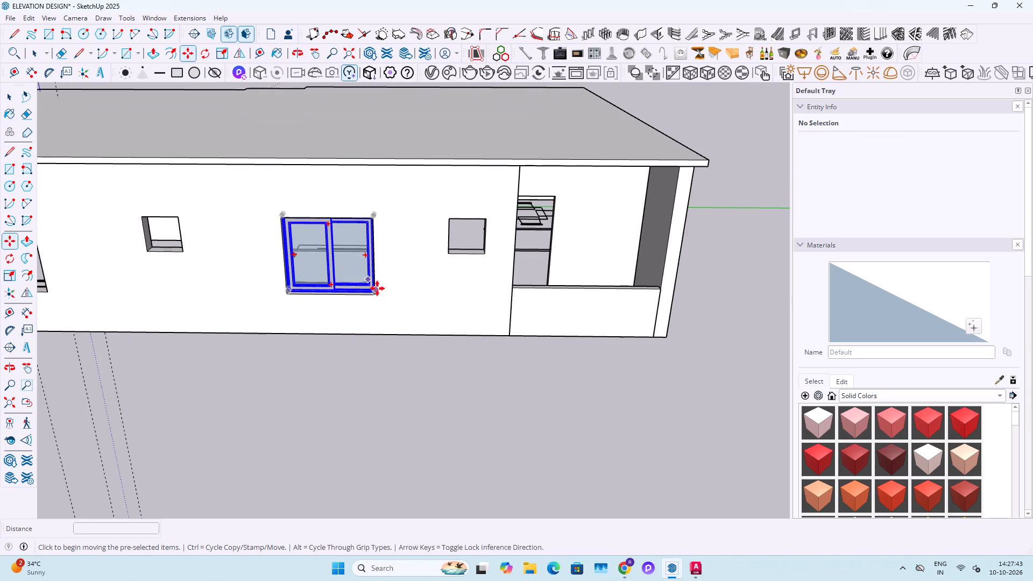
scroll(376, 296, "up", 3)
left_click(376, 296)
scroll(319, 290, "down", 3)
middle_click_drag(273, 287, 492, 294, "shift")
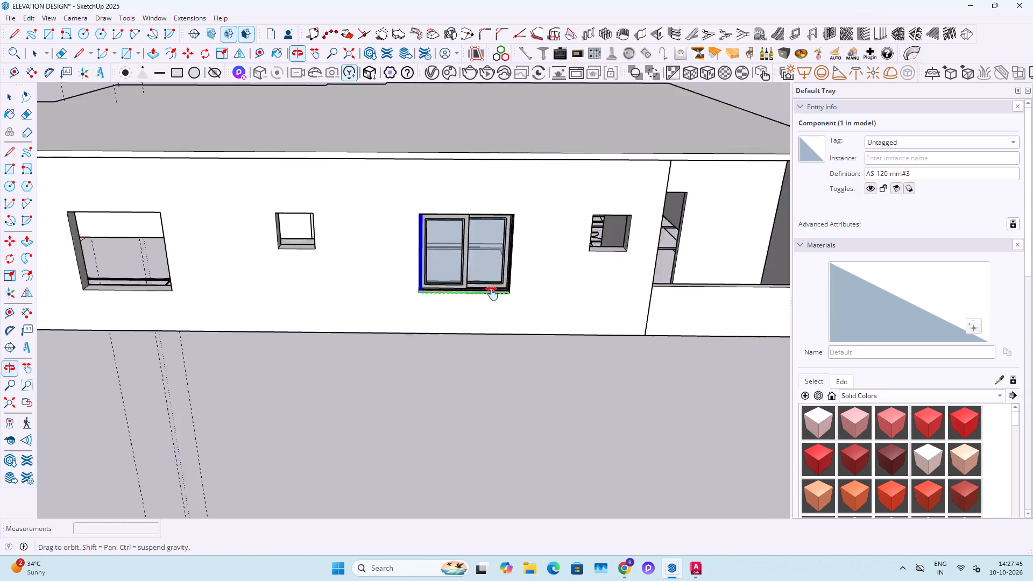
middle_click_drag(492, 294, 491, 294, "shift")
scroll(265, 290, "up", 3)
left_click(237, 301)
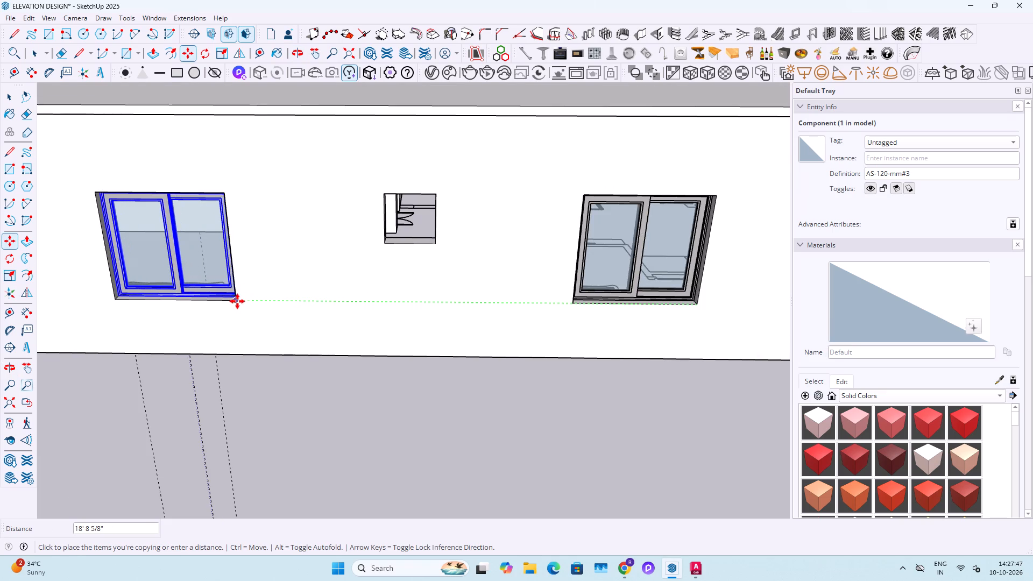
key("space")
left_click(275, 374)
Copy the roof slab's top face and its boundary edges from inside the slab group, and leave the group.
scroll(376, 224, "down", 7)
middle_click_drag(255, 217, 581, 208)
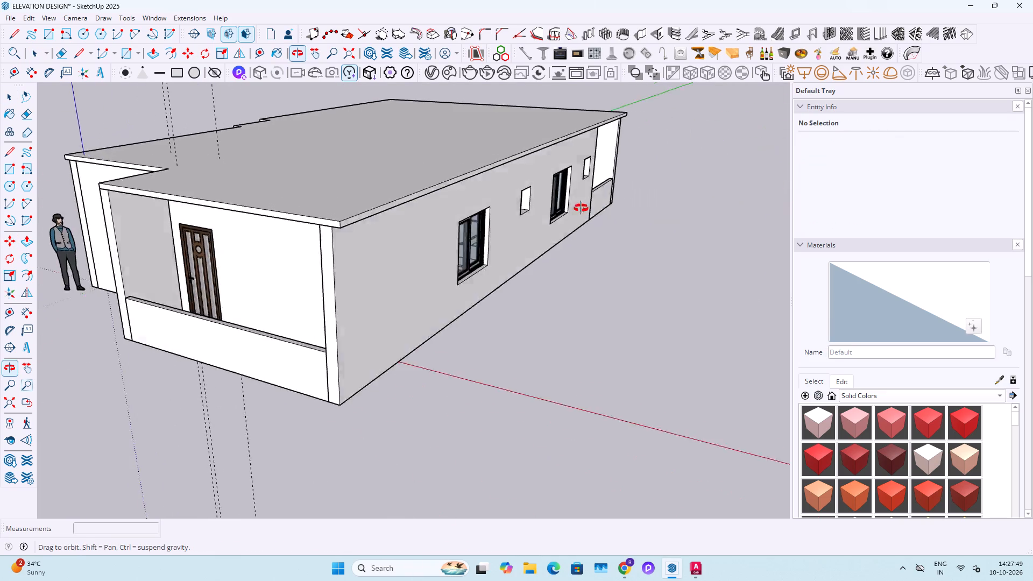
middle_click_drag(581, 208, 775, 213)
middle_click_drag(249, 265, 552, 244)
scroll(542, 244, "down", 6)
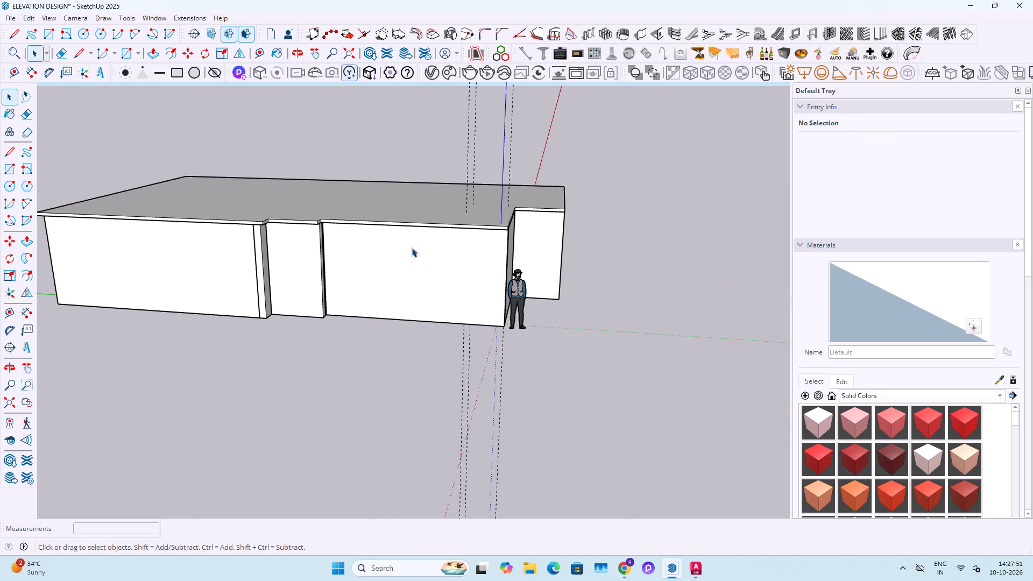
middle_click_drag(288, 247, 129, 223)
scroll(301, 211, "up", 15)
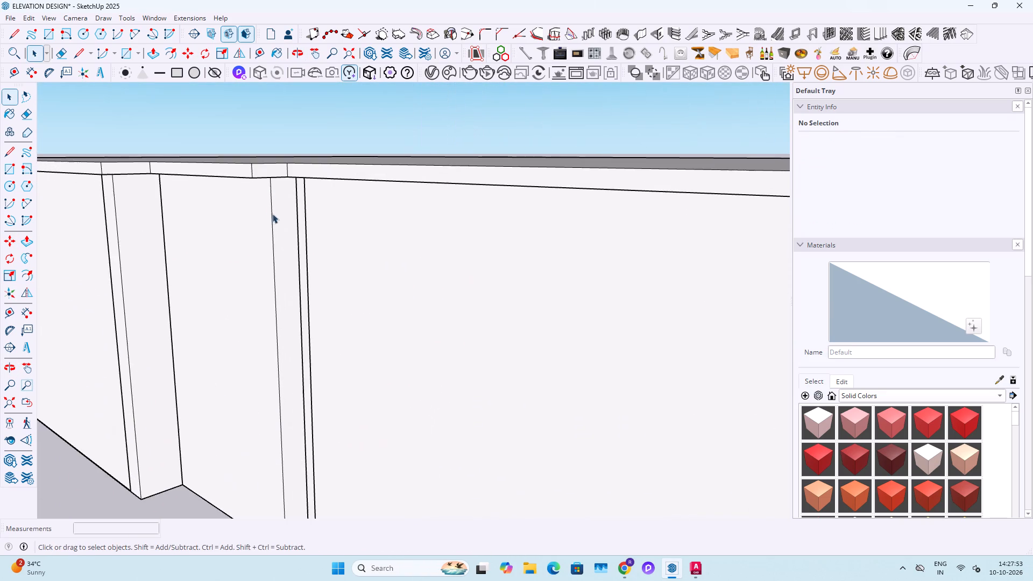
middle_click_drag(308, 183, 339, 380)
scroll(342, 375, "down", 14)
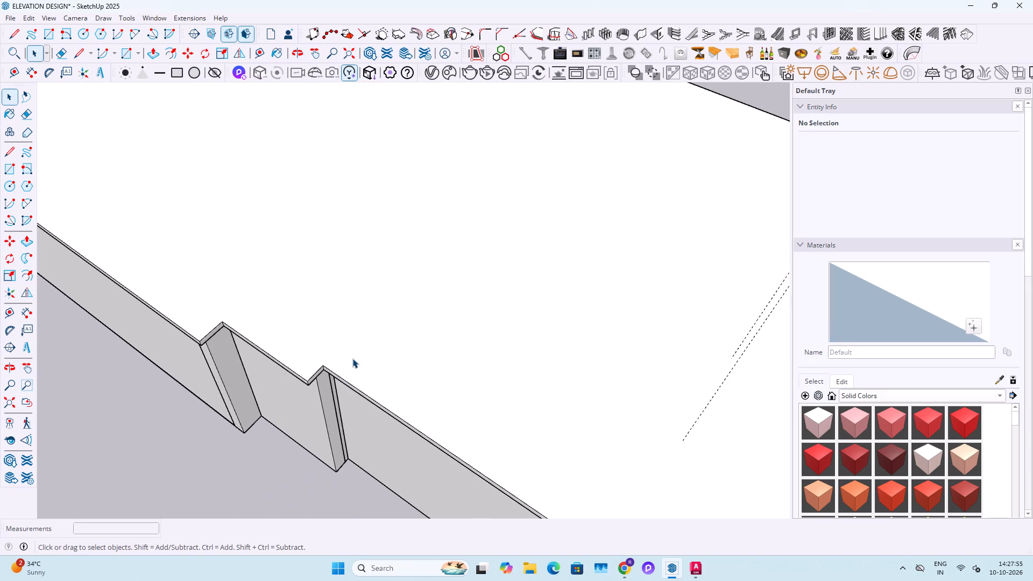
scroll(352, 358, "down", 12)
scroll(408, 346, "up", 3)
double_click(371, 338)
scroll(293, 337, "up", 3)
double_click(293, 337)
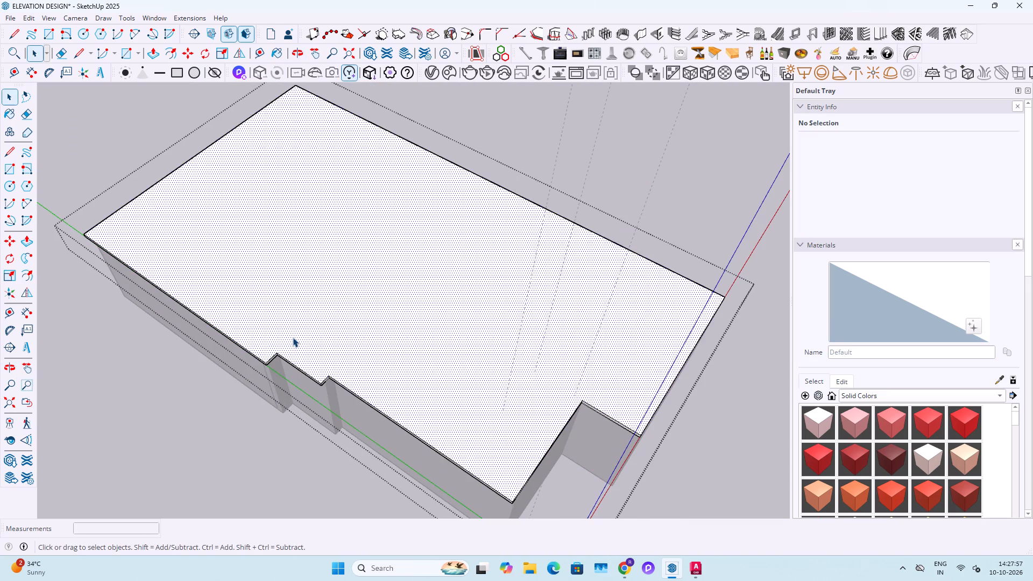
scroll(314, 337, "up", 3)
key("ctrl+c")
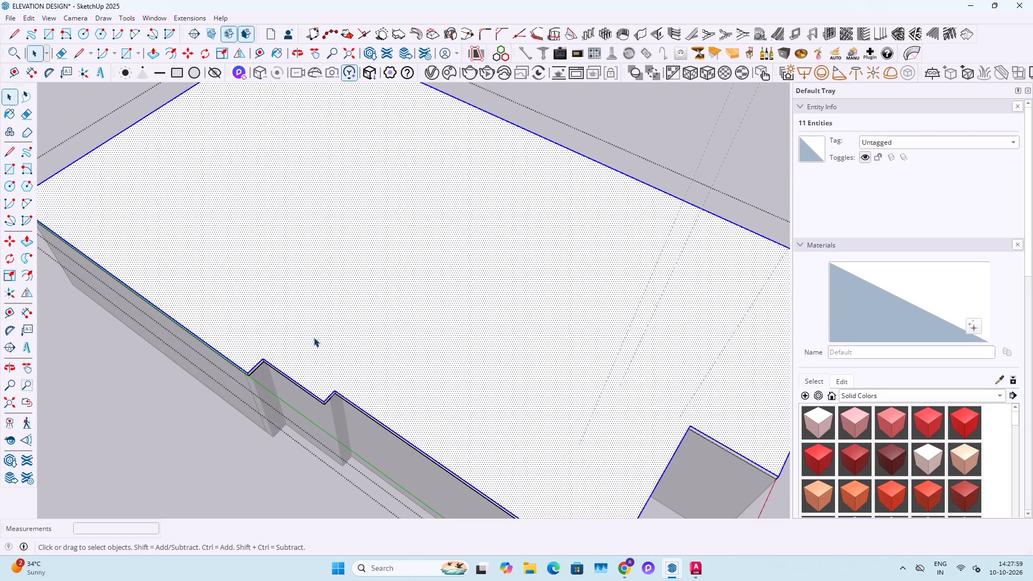
key("Escape")
key("Escape")
Paste the copied face outside the group and move it so its corner matches the roof slab's front corner.
scroll(317, 330, "down", 5)
key("ctrl+v")
scroll(317, 330, "down", 4)
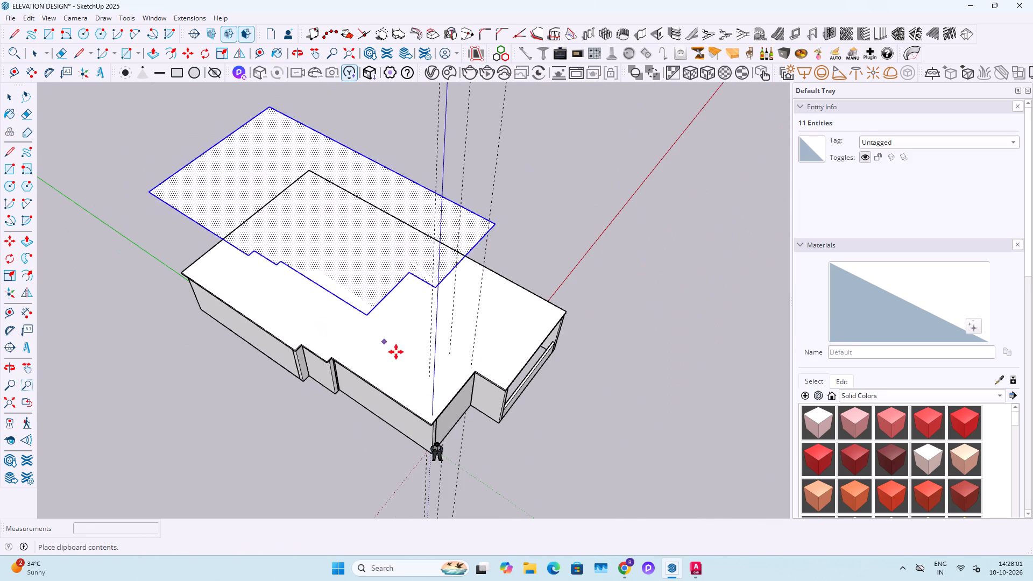
scroll(429, 422, "up", 7)
scroll(424, 395, "down", 6)
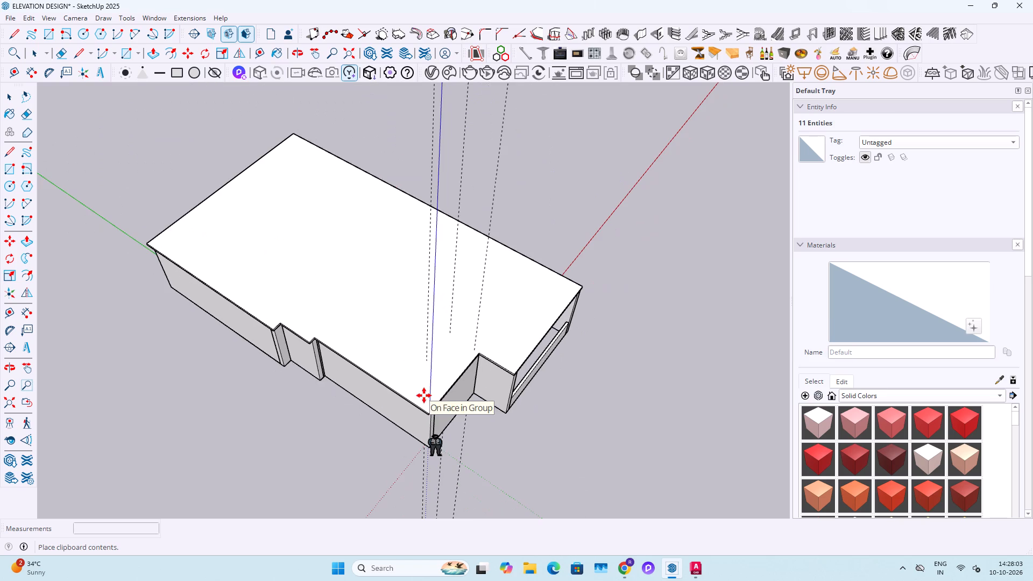
left_click(419, 399)
left_click(393, 360)
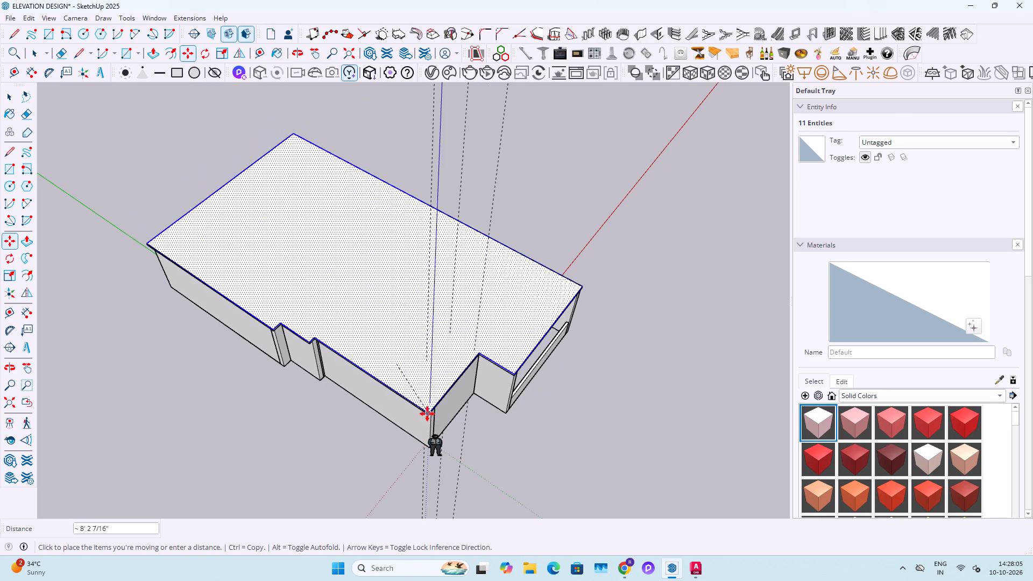
scroll(430, 415, "up", 3)
left_click(430, 407)
key("space")
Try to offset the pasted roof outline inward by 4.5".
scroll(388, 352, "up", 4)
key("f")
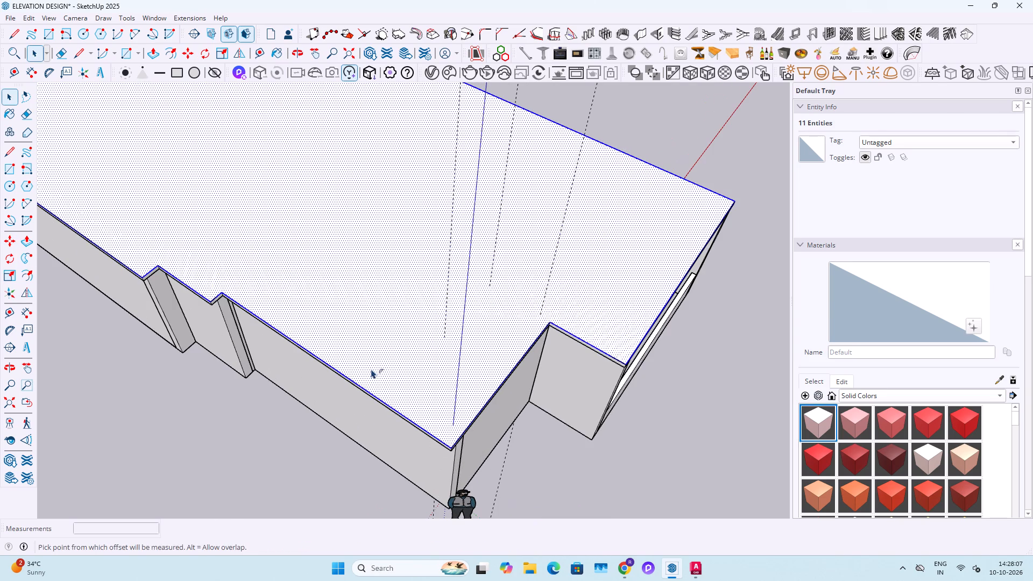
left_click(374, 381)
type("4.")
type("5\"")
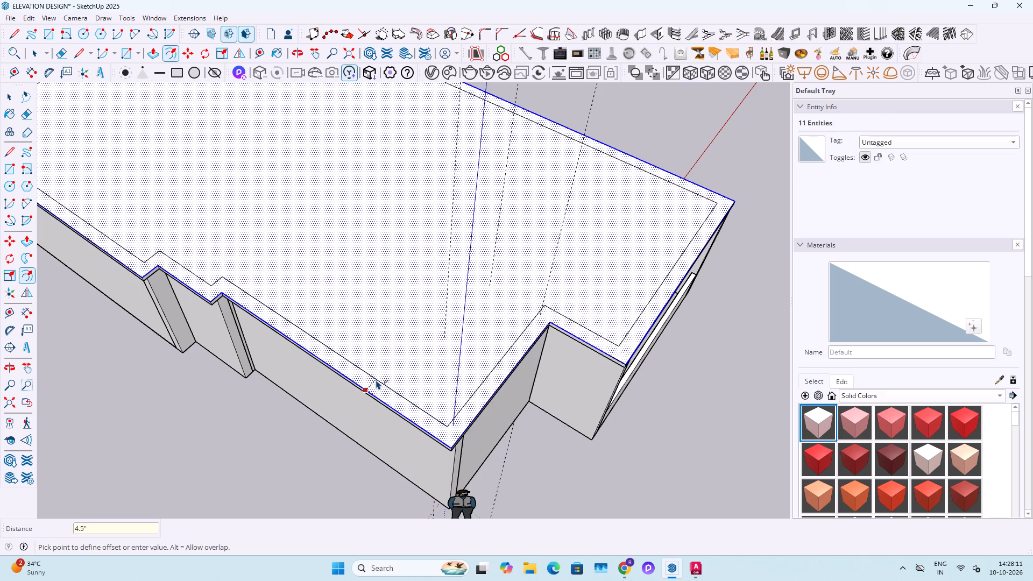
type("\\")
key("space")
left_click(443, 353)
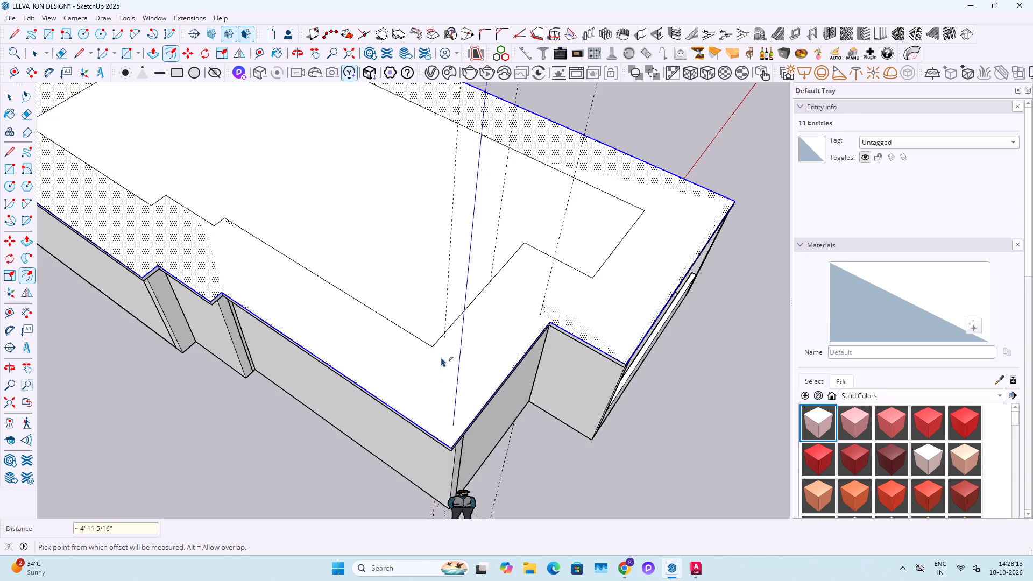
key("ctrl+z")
Offset the pasted roof outline inward by 4.5" and delete the inner face to leave a parapet strip.
left_click(422, 388)
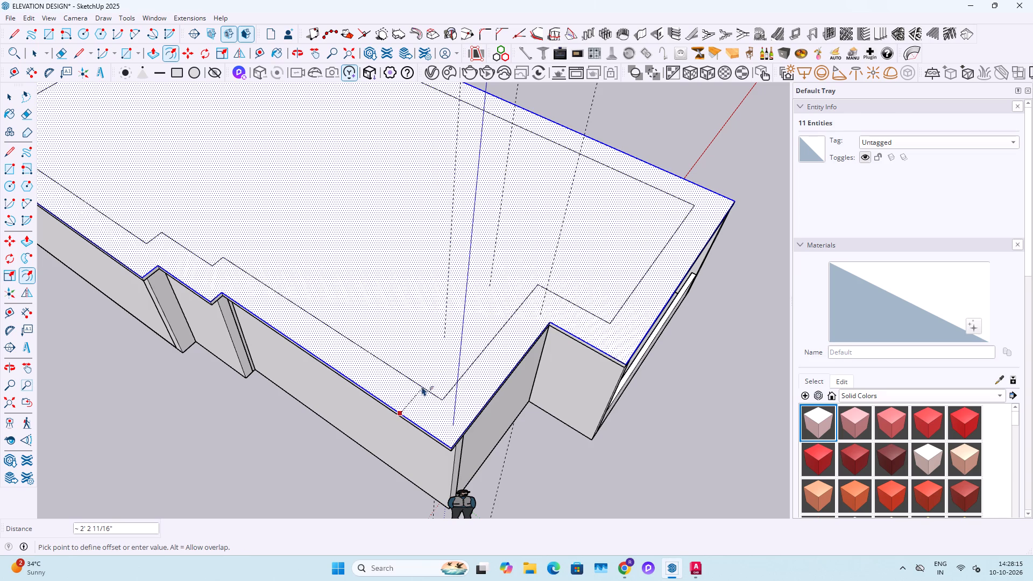
type("4.")
type("5\"")
key("Return")
key("space")
left_click(417, 356)
key("Delete")
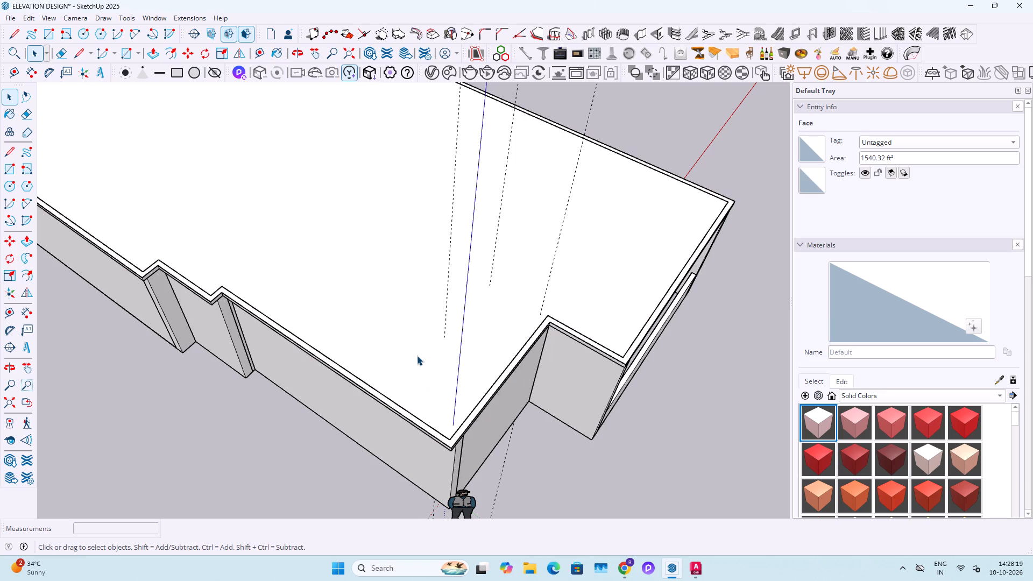
Push/Pull the narrow strip around the roof edge up 3' to form the parapet.
left_click(428, 429)
key("p")
left_click(428, 428)
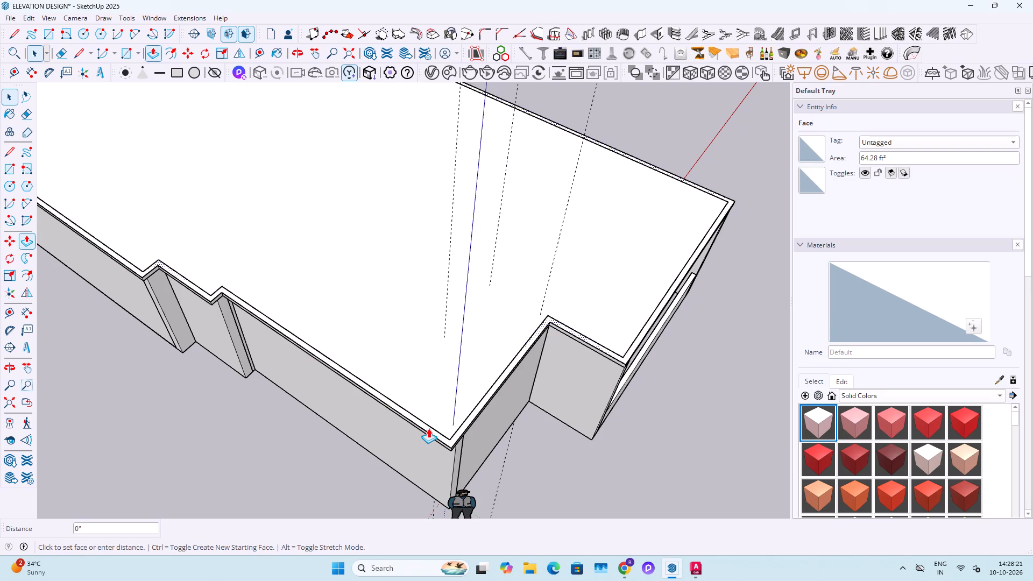
type("3'")
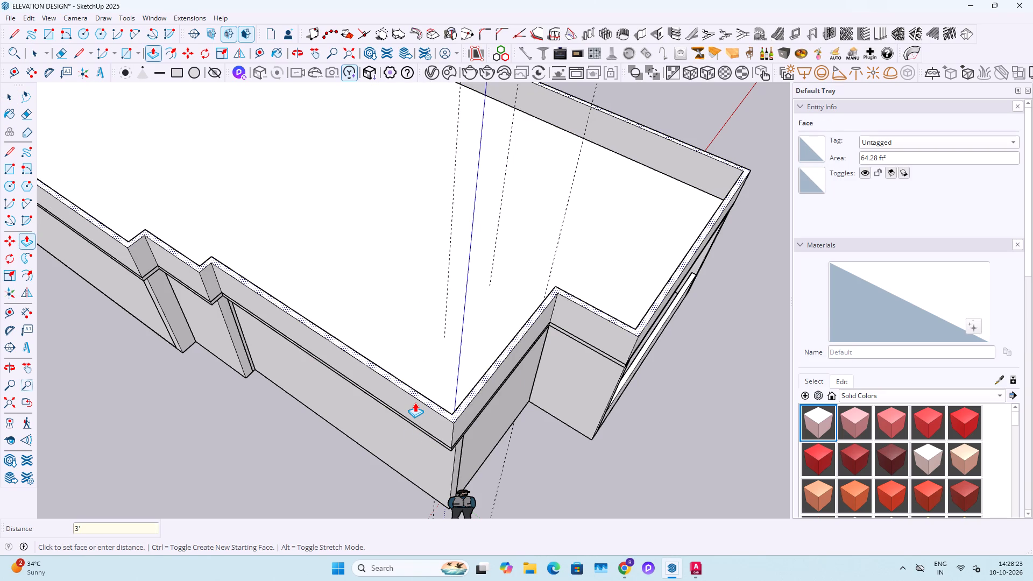
key("Return")
key("space")
Select all the connected parapet geometry and make it a group.
middle_click_drag(466, 405, 243, 231)
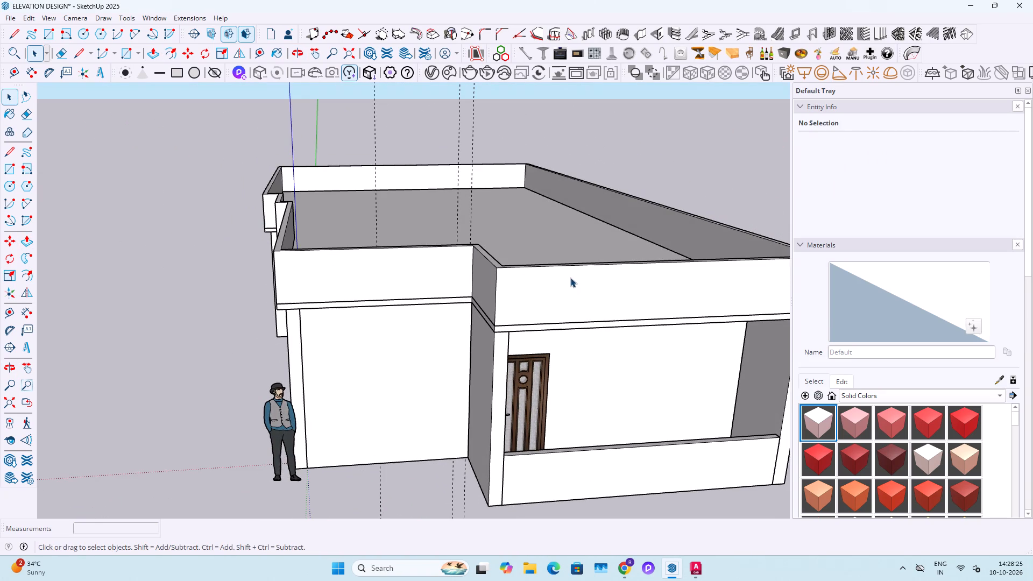
triple_click(571, 278)
left_click(572, 278)
right_click(572, 278)
left_click(611, 377)
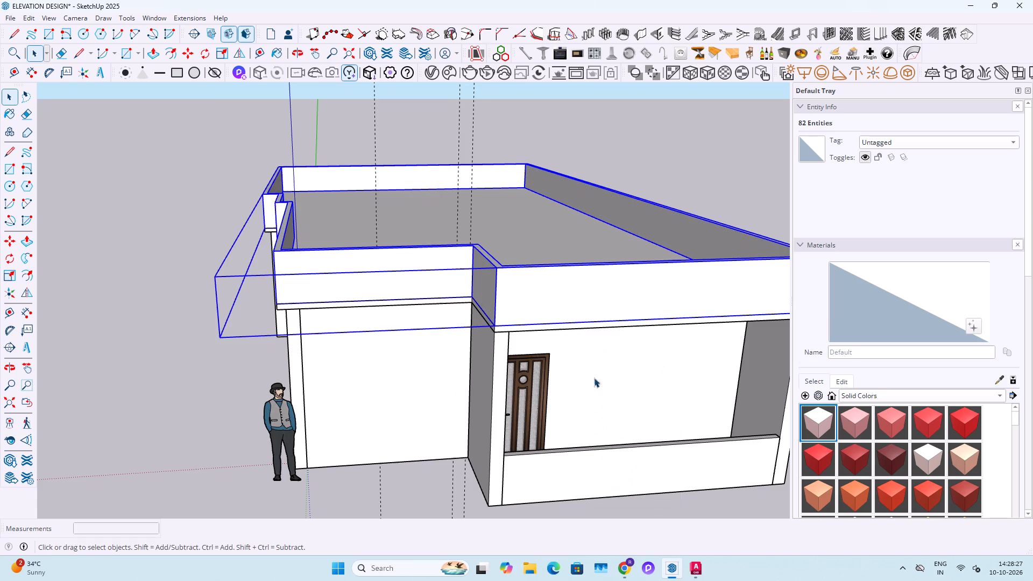
Open the front wall group beside the standing figure and offset its blank front face inward by 1'.
middle_click_drag(422, 386, 437, 387)
double_click(366, 389)
middle_click_drag(366, 389, 593, 343)
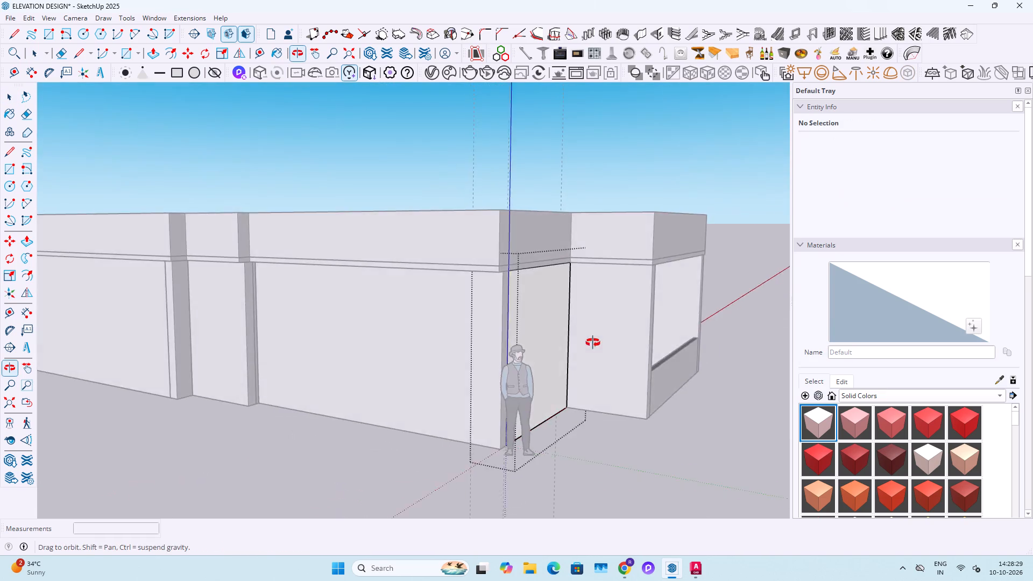
middle_click_drag(593, 343, 314, 358)
left_click(373, 356)
scroll(305, 355, "up", 1)
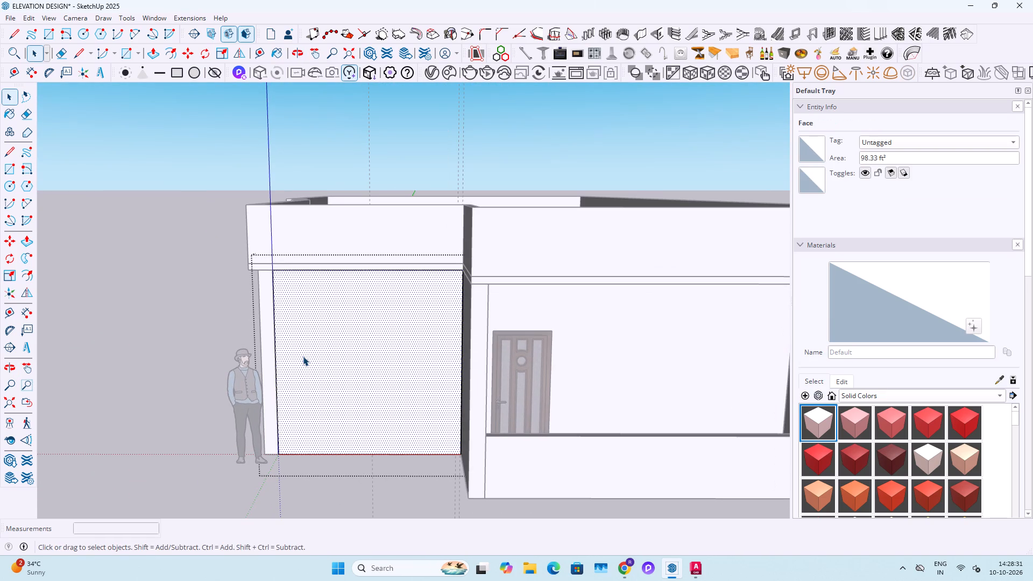
scroll(300, 356, "up", 1)
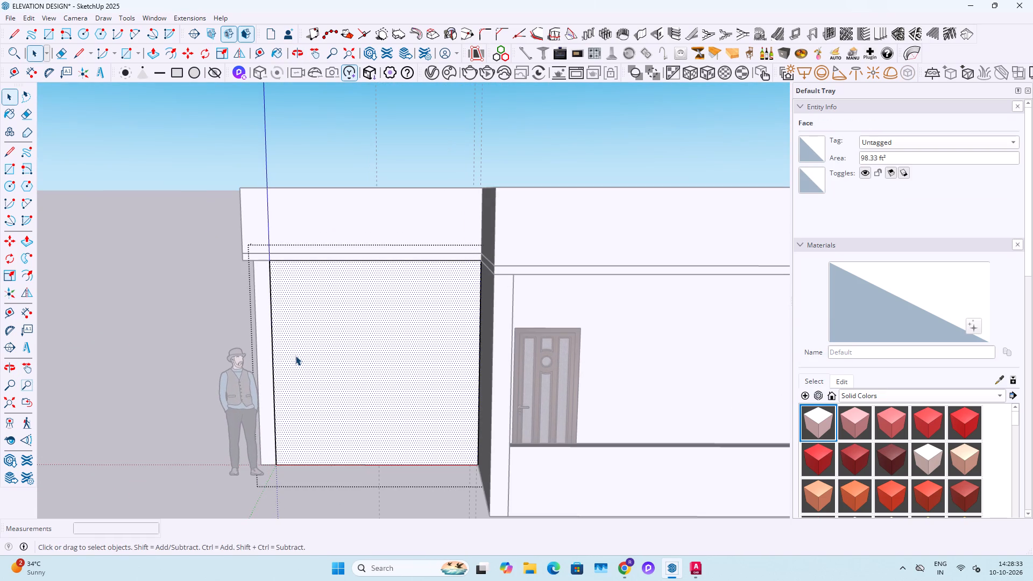
key("f")
left_click(273, 358)
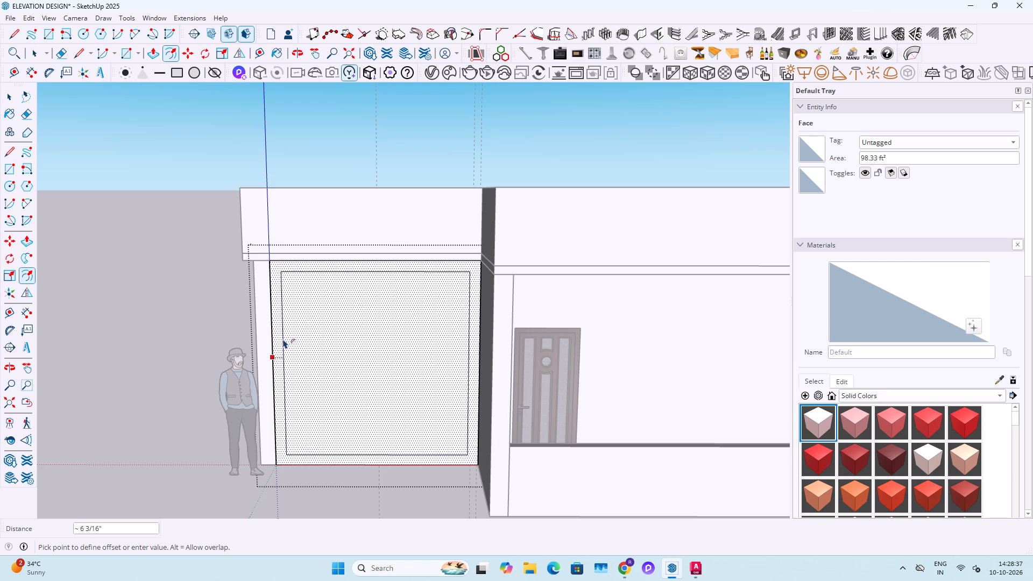
key("1")
key("apostrophe")
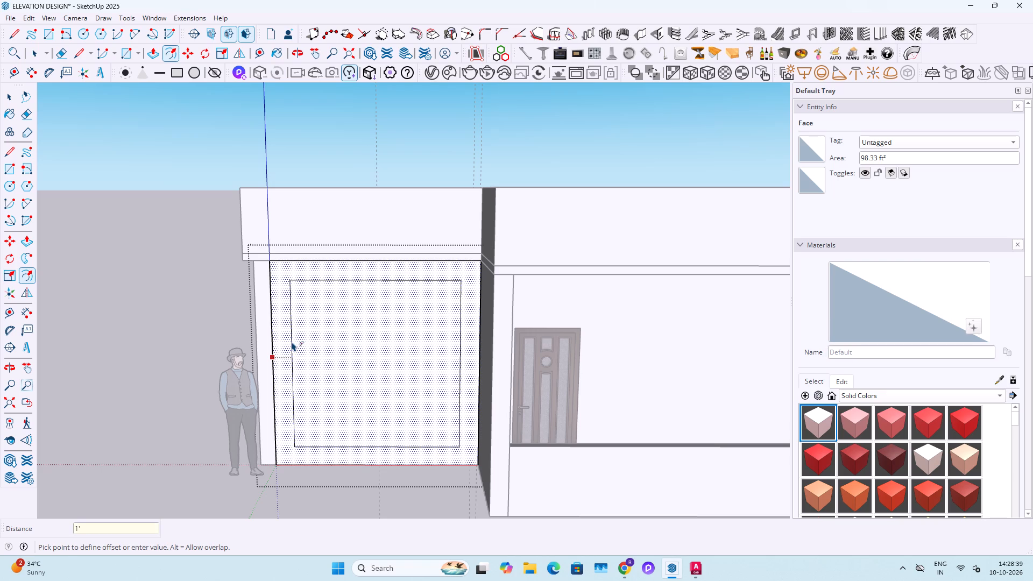
key("Return")
key("space")
Finish the 1' inward offset on the front wall face and copy the resulting inner rectangle with its edges.
left_click(362, 346)
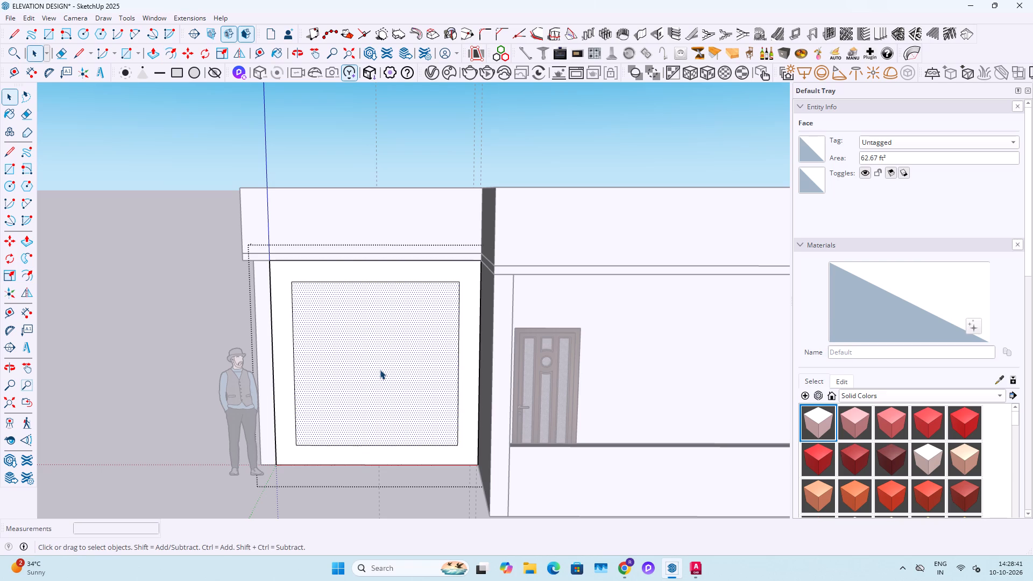
left_click(380, 370)
double_click(380, 371)
scroll(419, 372, "down", 4)
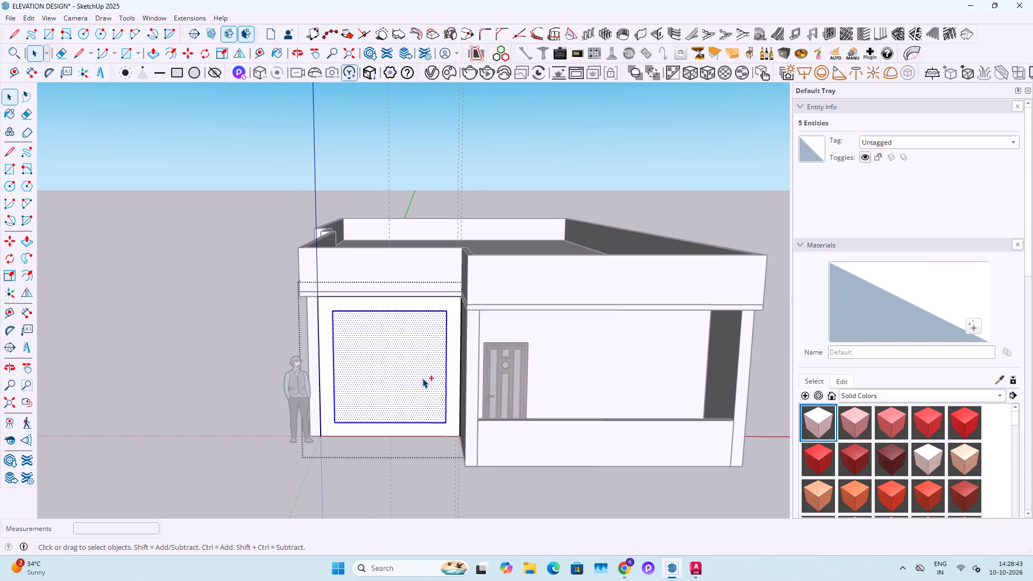
key("ctrl+c")
key("Escape")
key("Escape")
Push/Pull the inner rectangle 9" through the front wall to cut the opening, and leave the wall group.
double_click(420, 387)
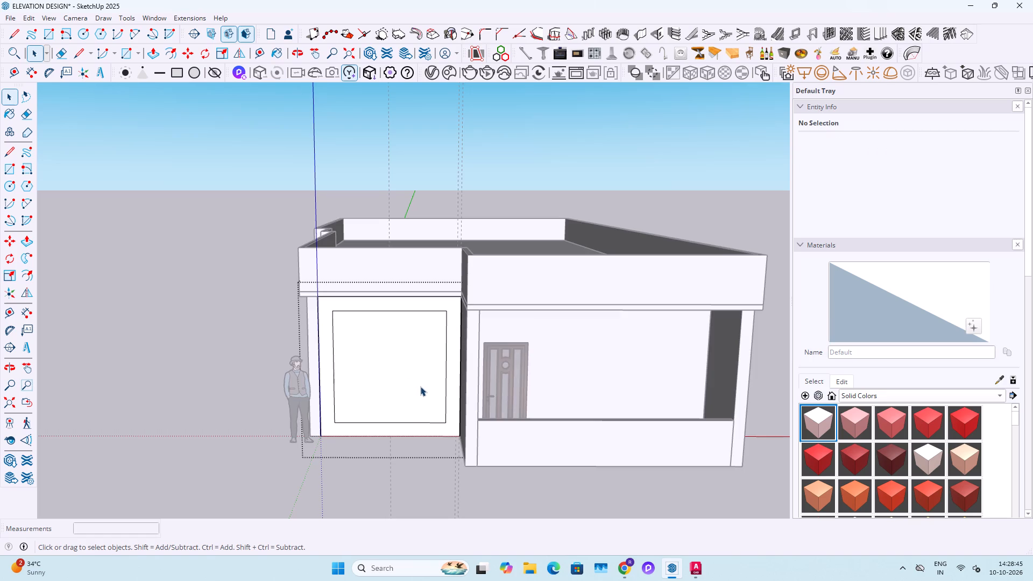
left_click(403, 378)
key("p")
left_click(400, 379)
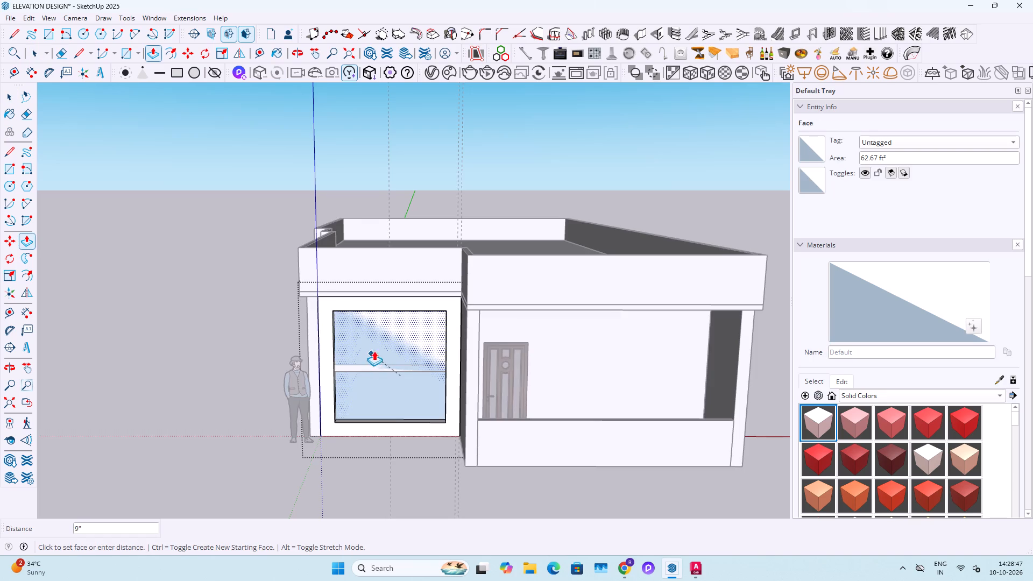
left_click(377, 348)
key("space")
scroll(410, 363, "down", 5)
key("Escape")
key("Escape")
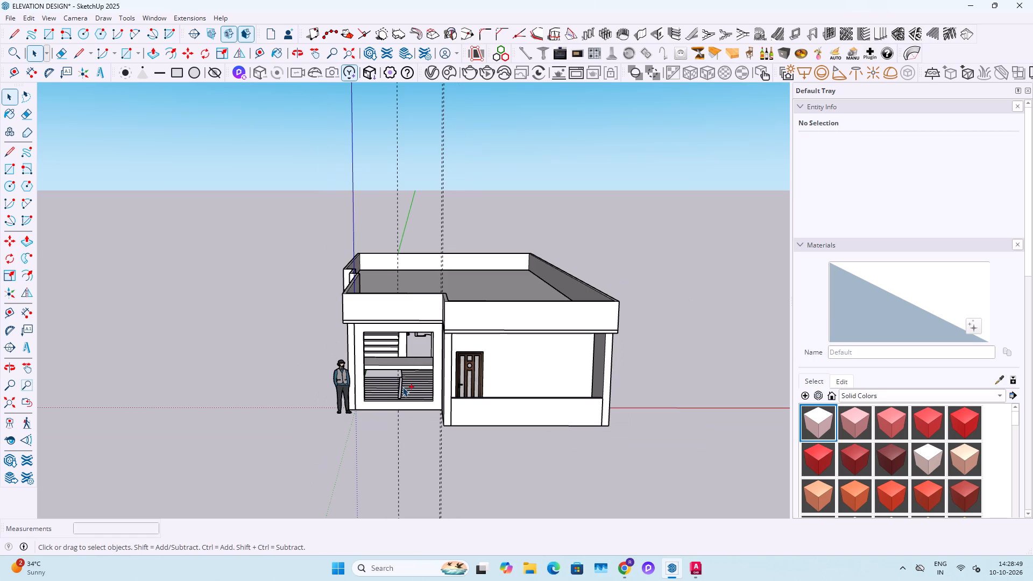
Paste the copied rectangle outside the wall group, at the base of the porch's outer front corner.
key("ctrl+v")
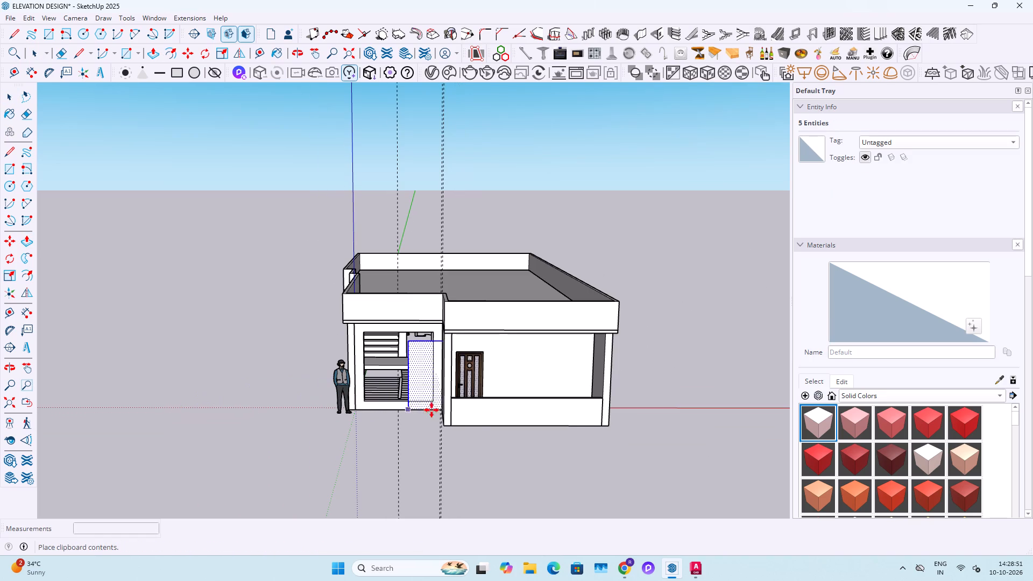
left_click(611, 421)
key("space")
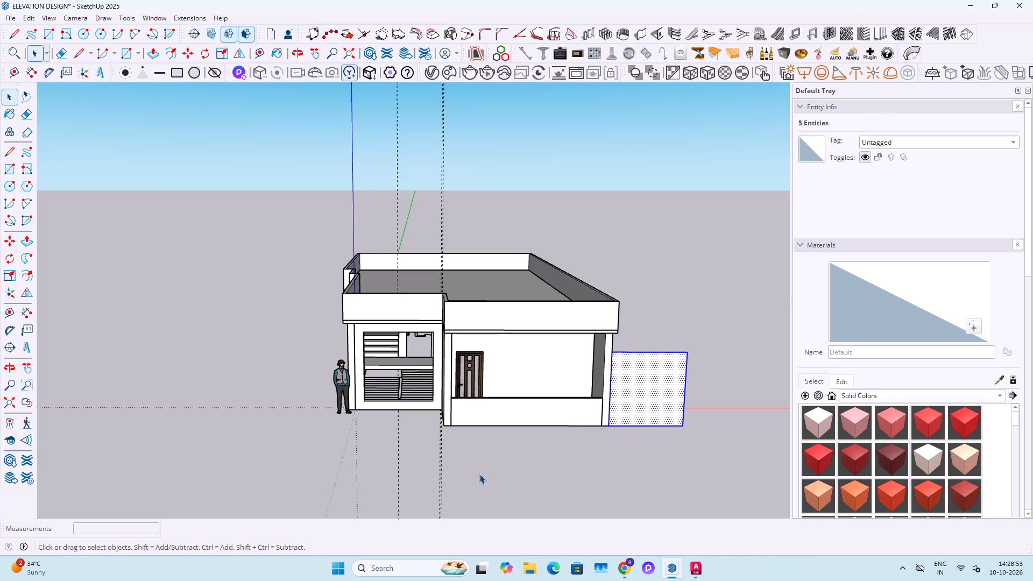
left_click(479, 474)
Draw a 7'10" by 8' rectangle over the front wall opening, corner to corner.
scroll(330, 382, "up", 10)
scroll(376, 386, "up", 4)
key("r")
scroll(373, 381, "down", 3)
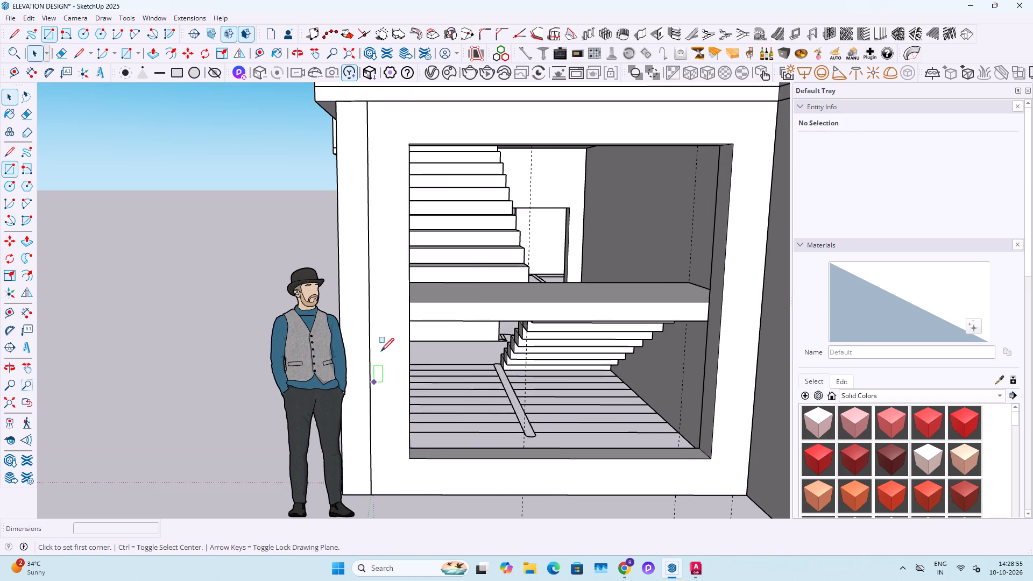
left_click_drag(404, 169, 411, 175)
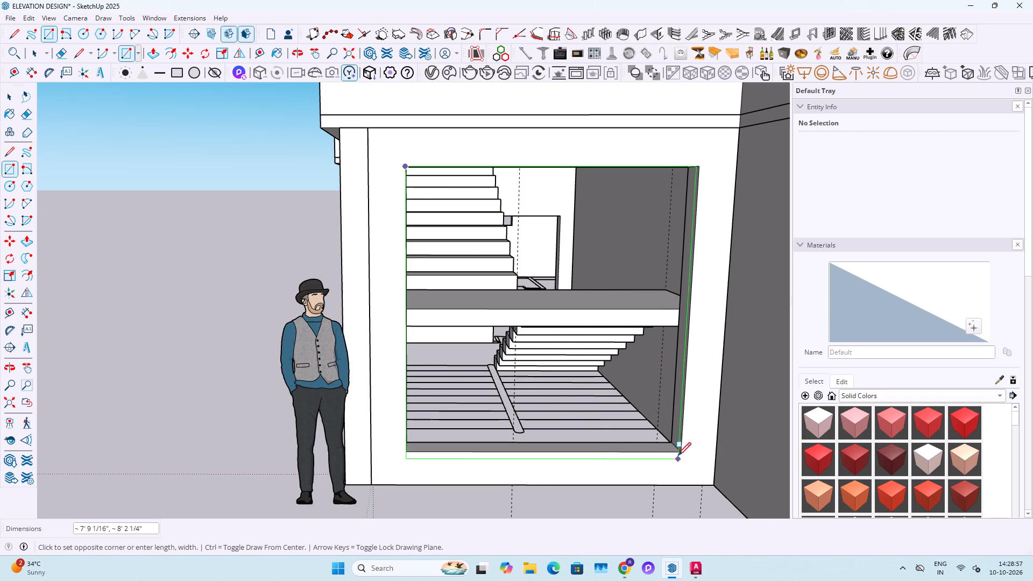
left_click(681, 448)
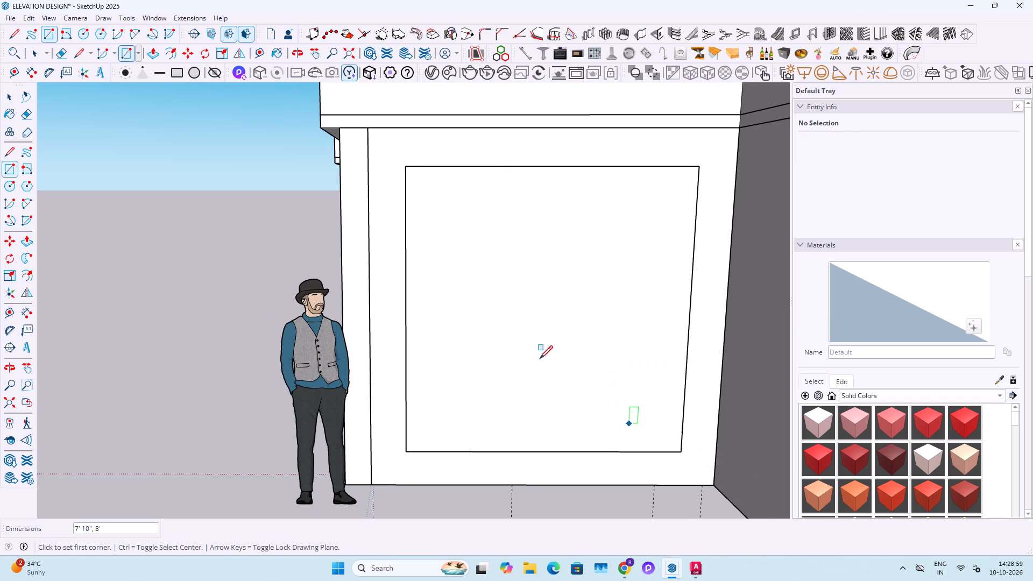
key("space")
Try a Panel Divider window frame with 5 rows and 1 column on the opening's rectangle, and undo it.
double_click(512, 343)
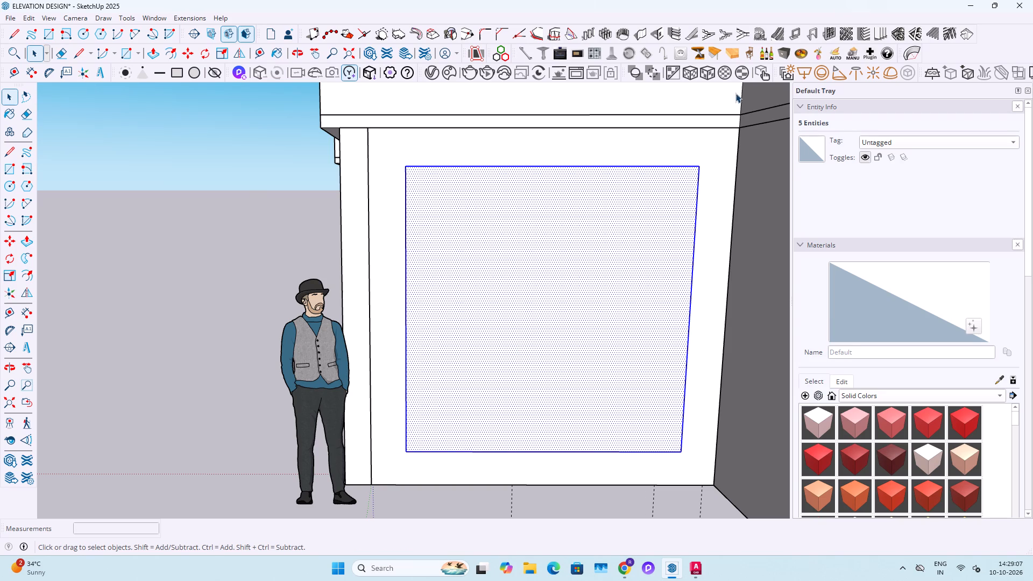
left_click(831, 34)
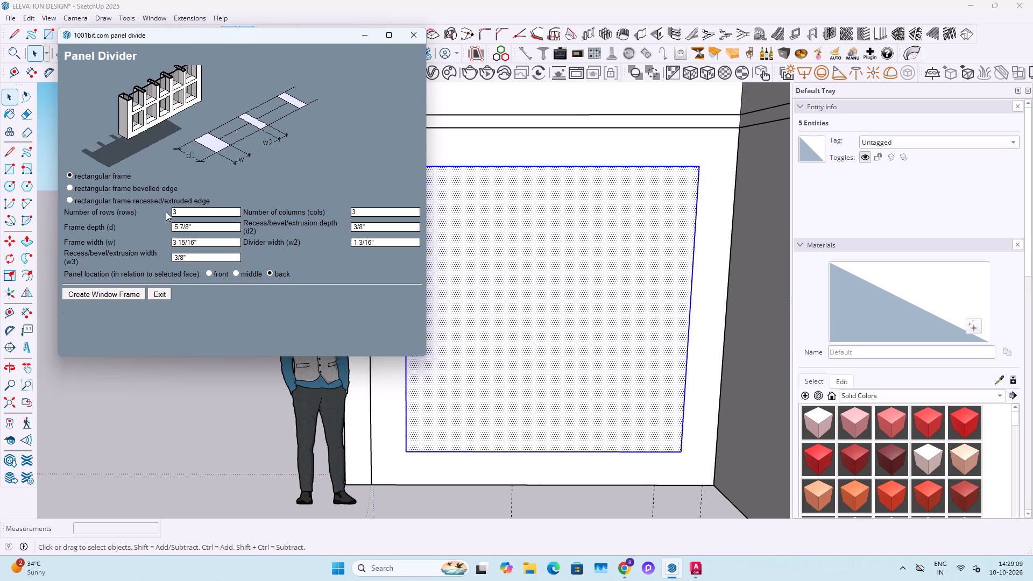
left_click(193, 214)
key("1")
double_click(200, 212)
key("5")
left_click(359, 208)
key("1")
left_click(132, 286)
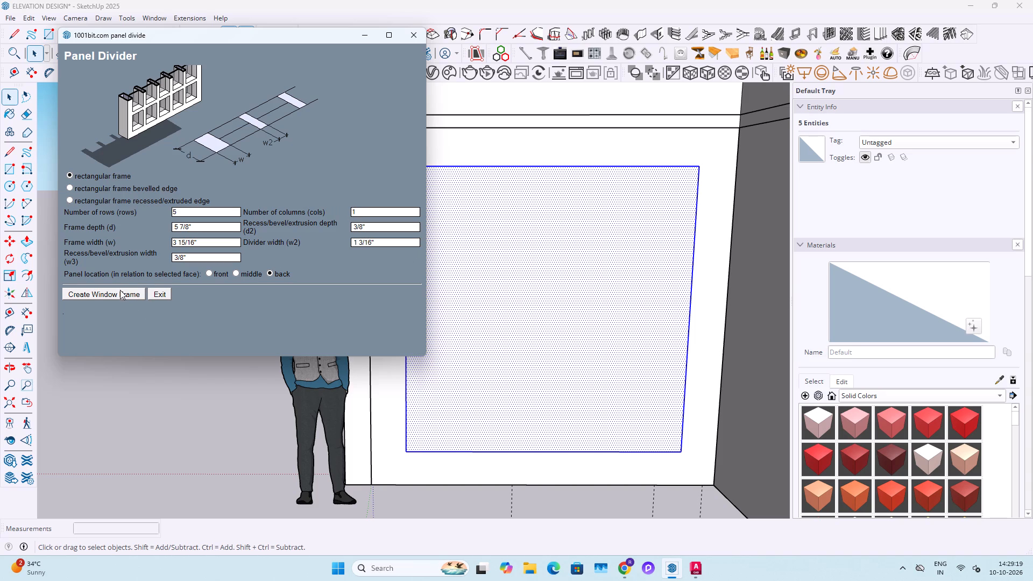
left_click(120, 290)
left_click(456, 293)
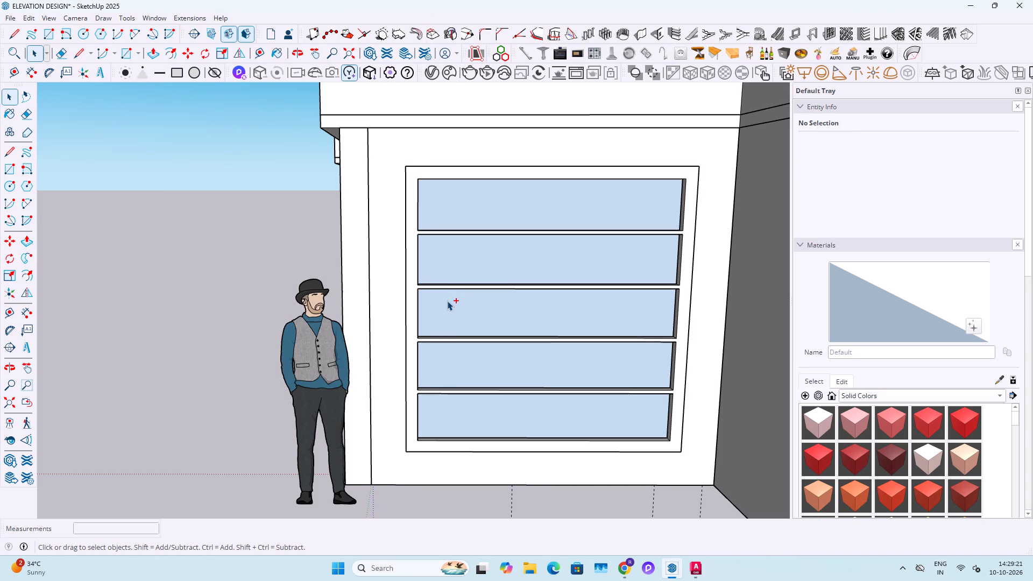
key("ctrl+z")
Create a Panel Divider window frame with 1 row and 5 columns from the rectangle in the front wall opening.
triple_click(446, 300)
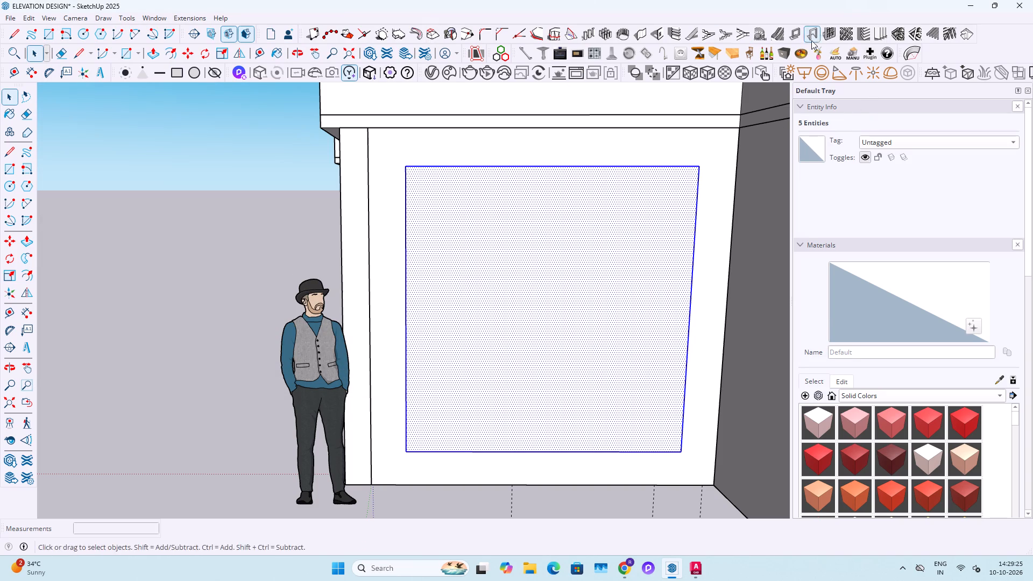
left_click(826, 34)
left_click_drag(373, 211, 349, 217)
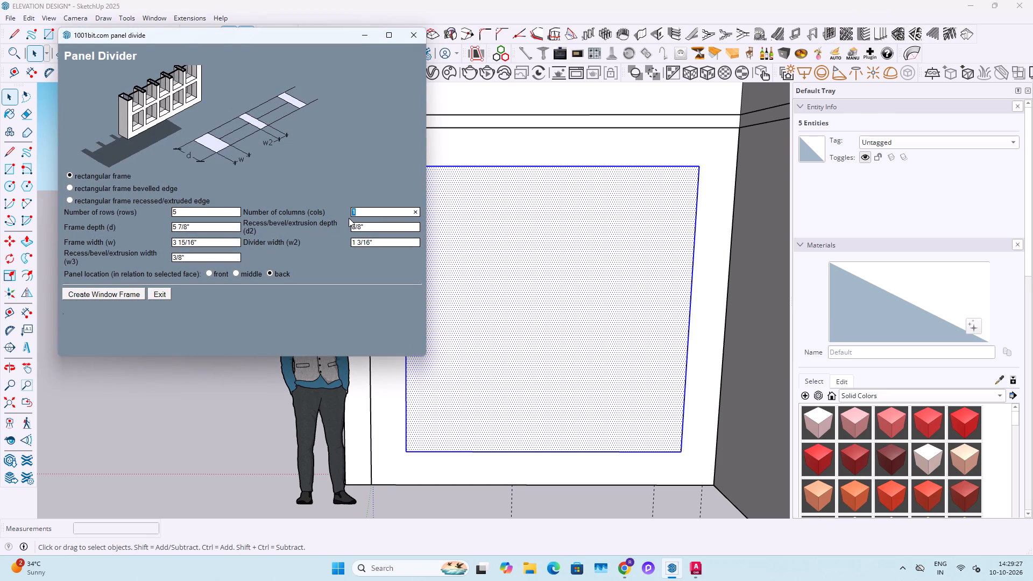
type("65")
key("BackSpace")
key("BackSpace")
key("5")
left_click_drag(182, 207, 174, 219)
left_click(190, 206)
left_click(190, 208)
key("1")
double_click(90, 300)
left_click(540, 317)
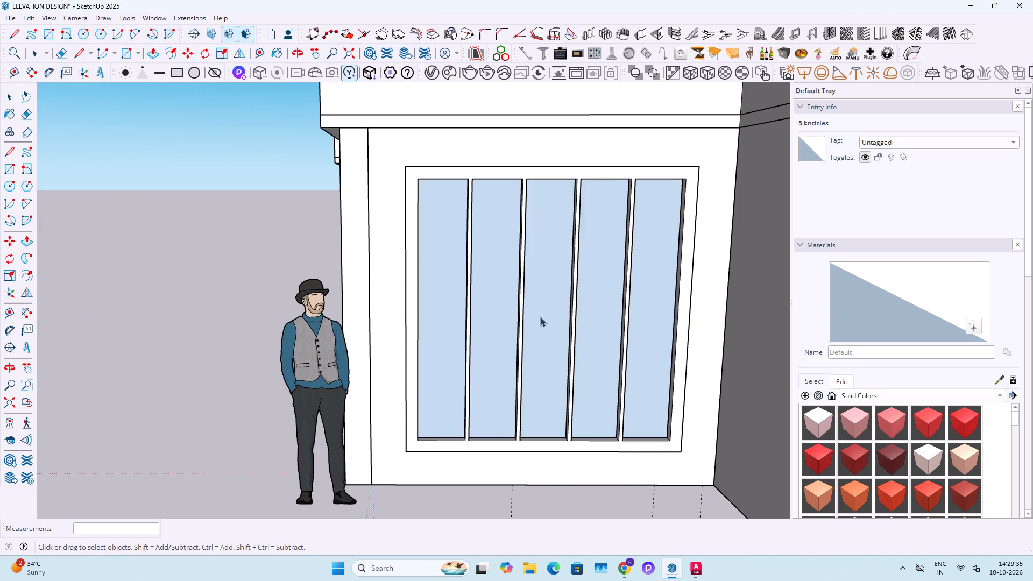
Apply the Glass_Basic_01 material to the window's glass panes inside the frame group.
scroll(467, 317, "down", 4)
middle_click_drag(510, 341, 609, 432)
scroll(579, 414, "up", 5)
double_click(589, 388)
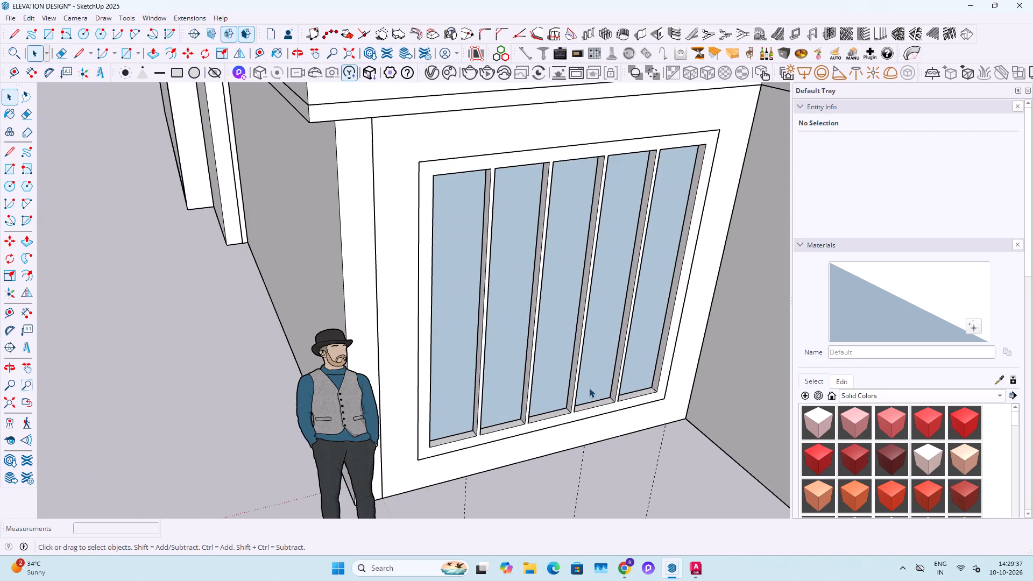
left_click(593, 358)
left_click(934, 395)
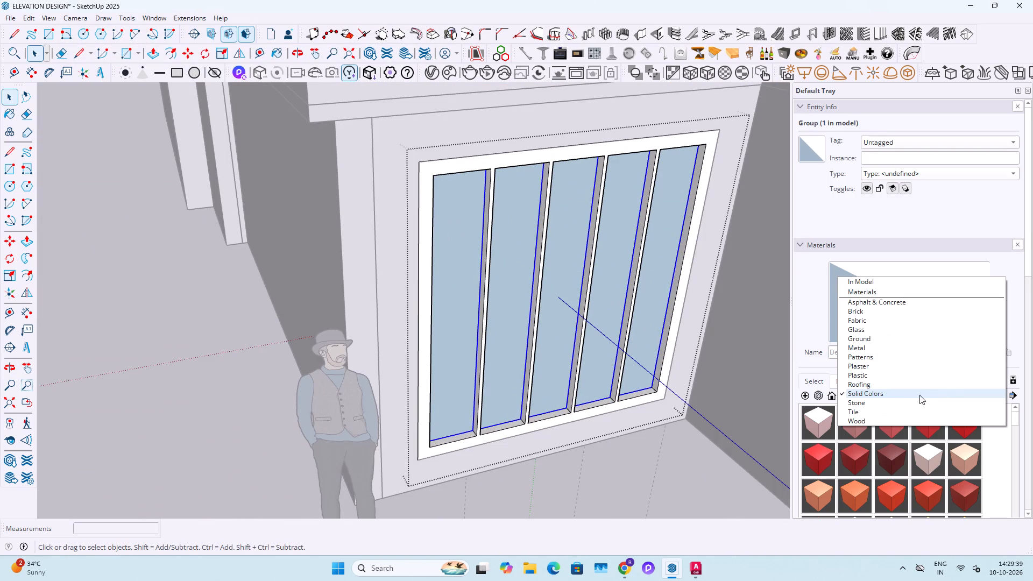
scroll(868, 352, "up", 1)
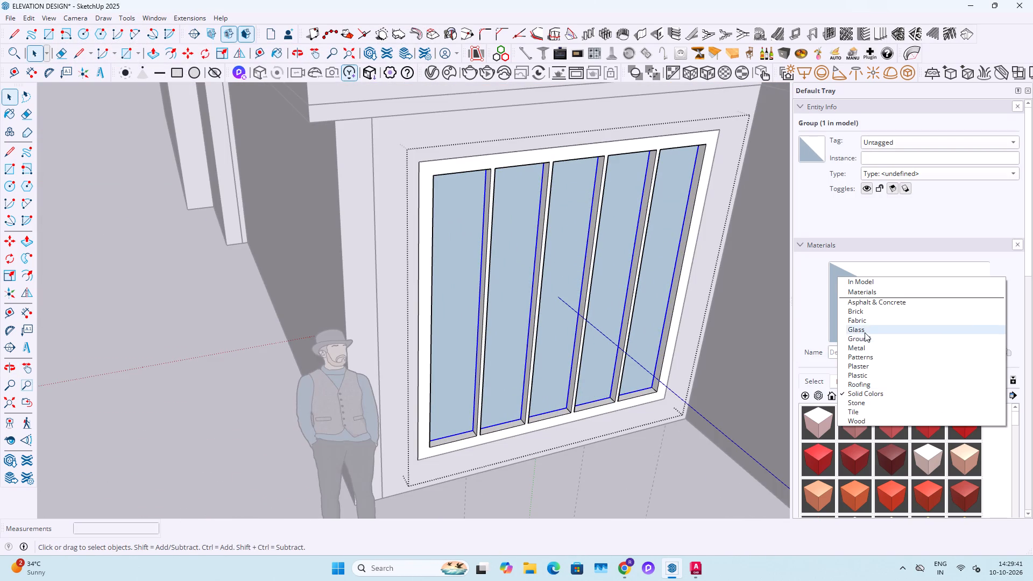
left_click(865, 332)
left_click(813, 422)
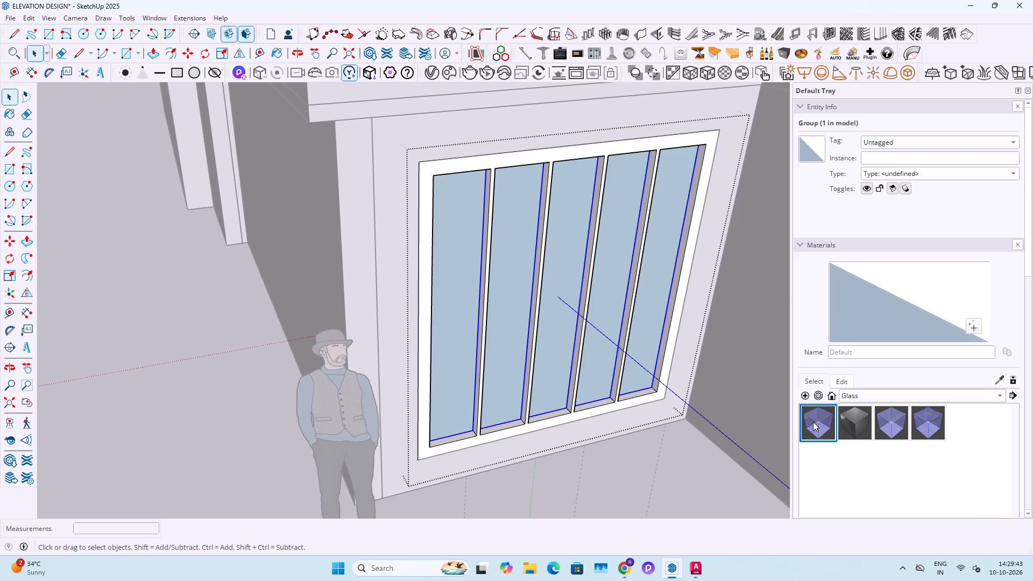
left_click(613, 308)
key("space")
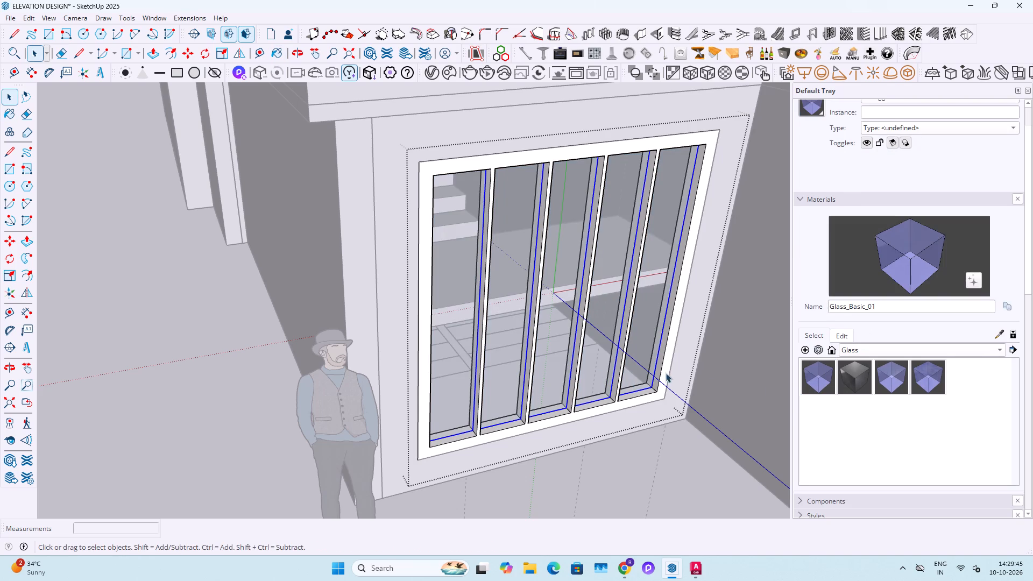
key("Escape")
key("Escape")
Paint the five-pane front window frame with the M07_Charcoal_Gleam material from the Solid Colors collection.
left_click(625, 399)
middle_click_drag(654, 396, 598, 382)
left_click(804, 335)
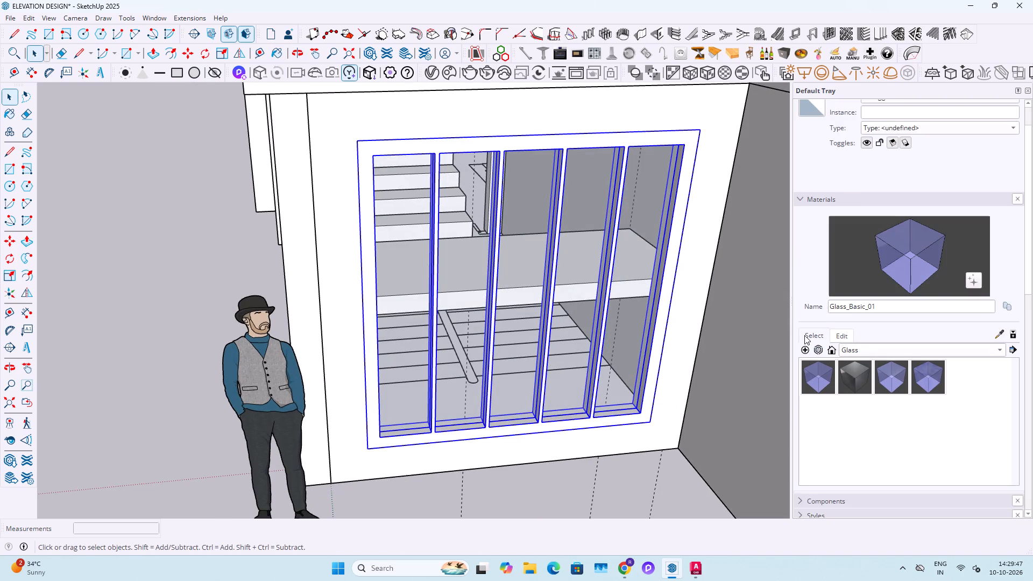
left_click(824, 335)
left_click(842, 337)
left_click(824, 338)
left_click(873, 351)
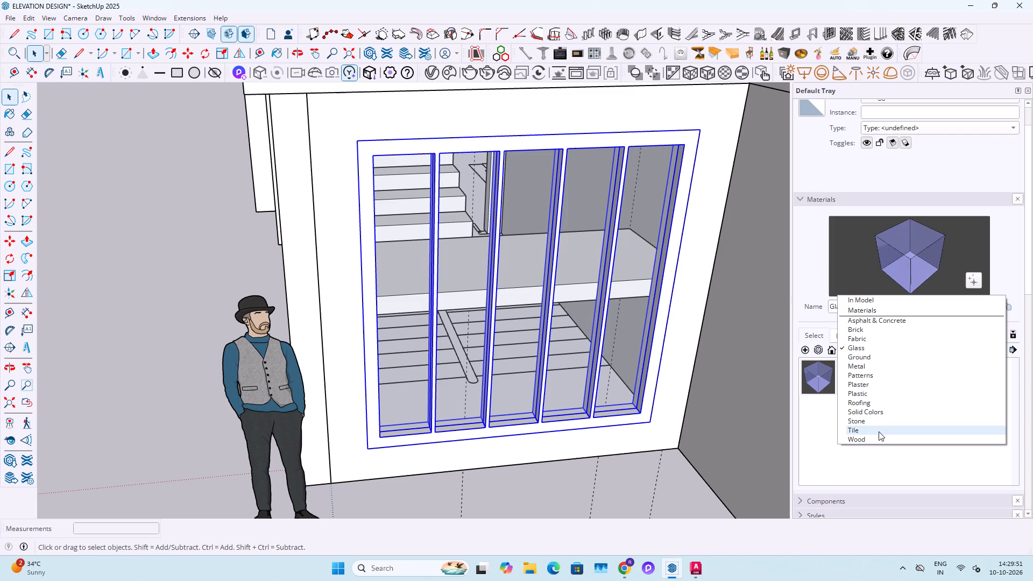
scroll(858, 337, "up", 3)
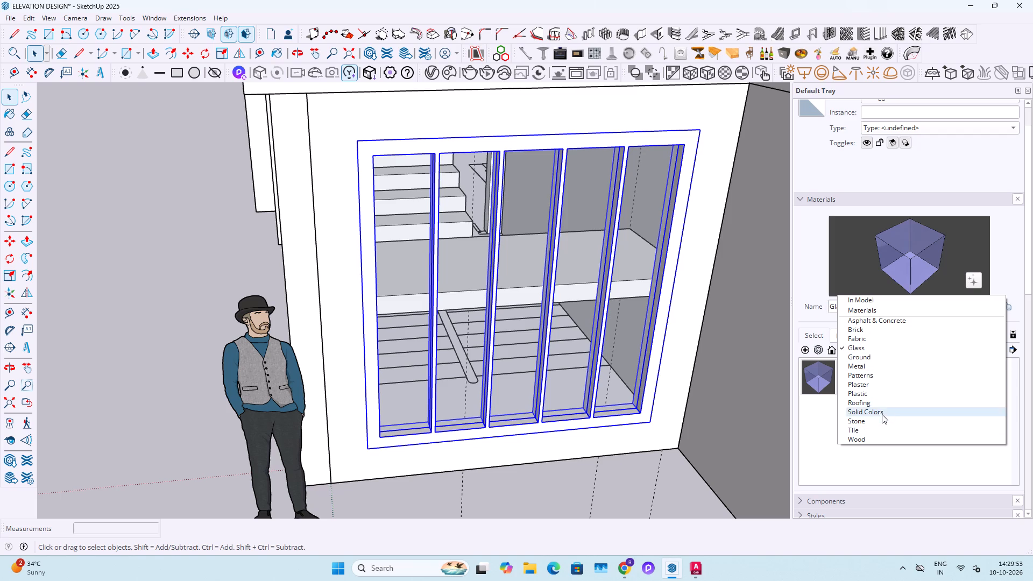
scroll(874, 375, "down", 2)
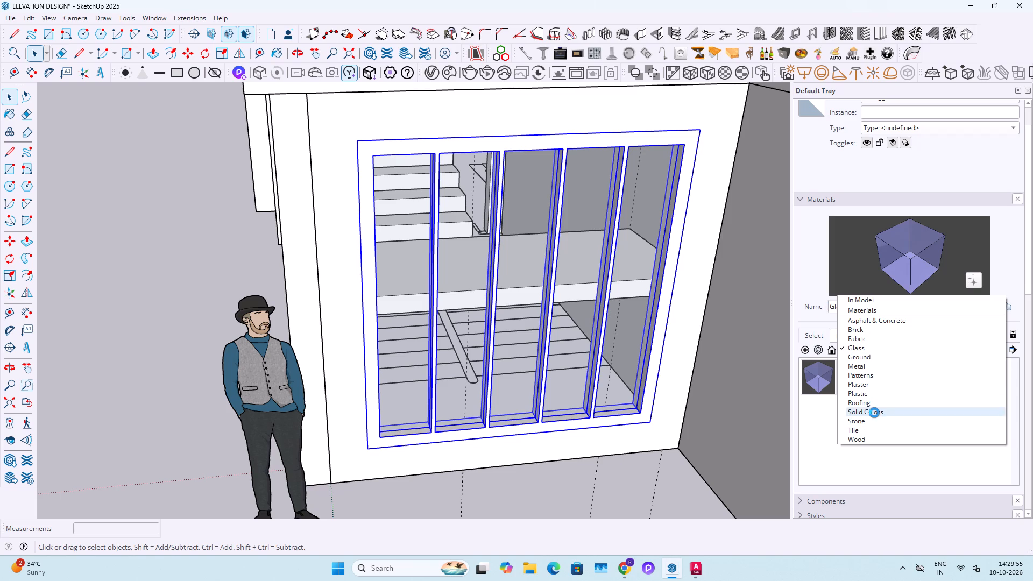
left_click(871, 412)
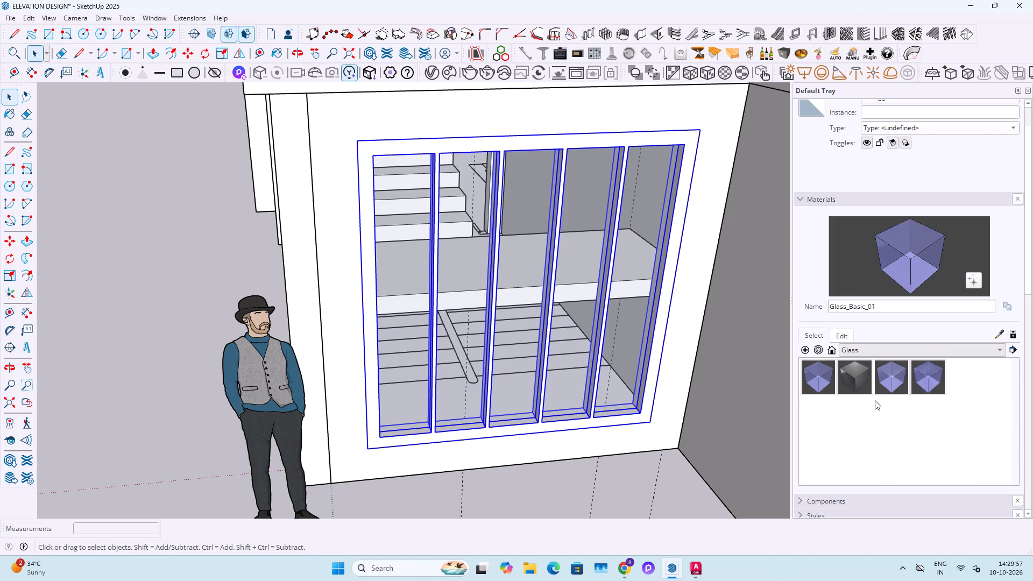
scroll(875, 400, "down", 12)
scroll(875, 403, "up", 1)
scroll(875, 408, "down", 5)
scroll(875, 408, "up", 1)
scroll(876, 409, "down", 6)
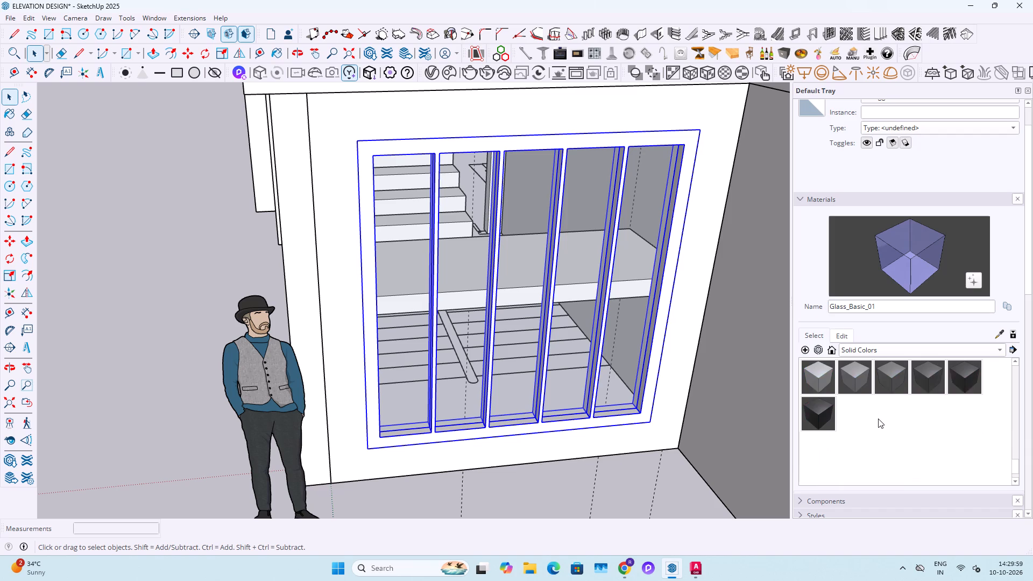
scroll(878, 419, "up", 1)
left_click(920, 419)
left_click(652, 413)
left_click(647, 413)
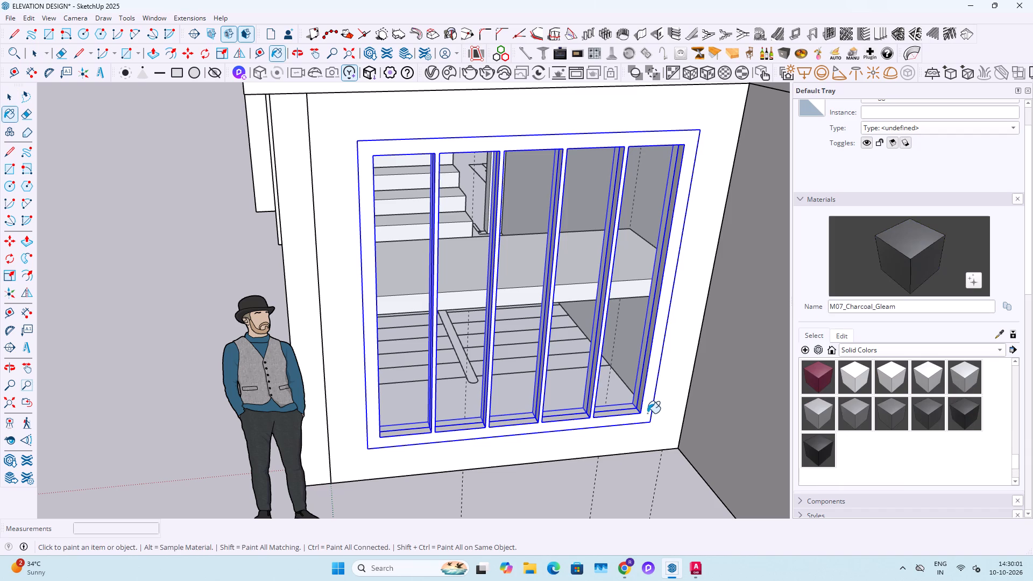
scroll(643, 413, "up", 3)
key("Escape")
key("space")
key("Escape")
Move the charcoal window frame 4 1/2" back into the depth of the front wall opening.
scroll(644, 416, "up", 1)
left_click(644, 416)
middle_click_drag(640, 413, 656, 445)
scroll(646, 413, "up", 2)
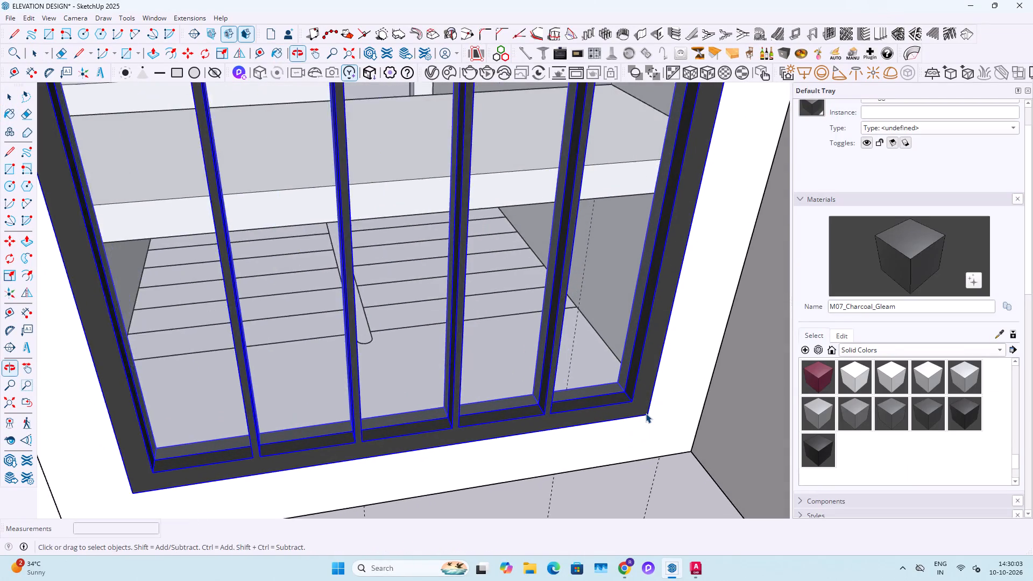
scroll(646, 413, "up", 3)
key("m")
scroll(647, 417, "up", 1)
left_click(647, 417)
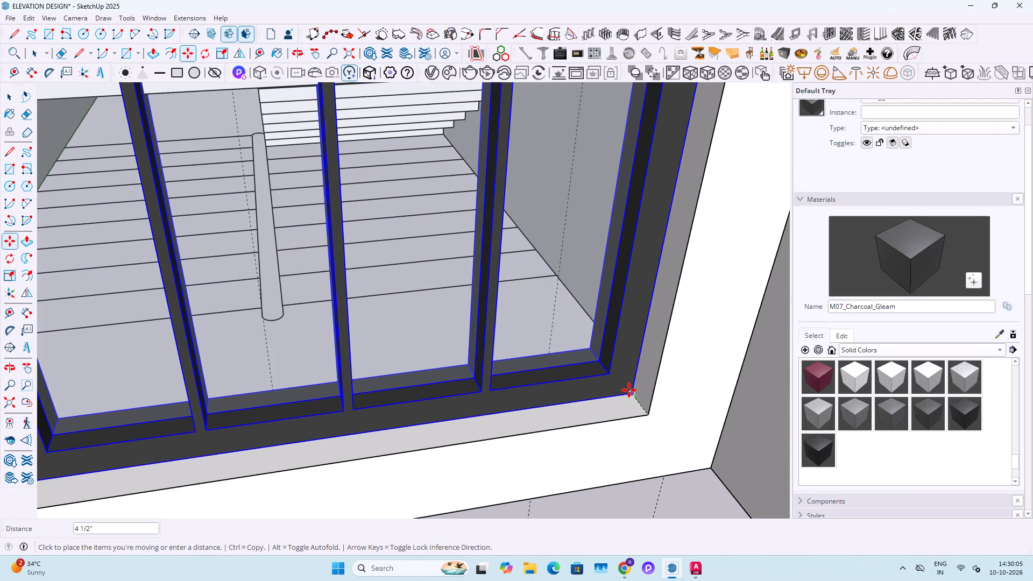
left_click(629, 390)
scroll(585, 488, "down", 10)
key("space")
left_click(585, 504)
Hide the front window frame to expose the stair landing slab behind it.
scroll(469, 352, "up", 2)
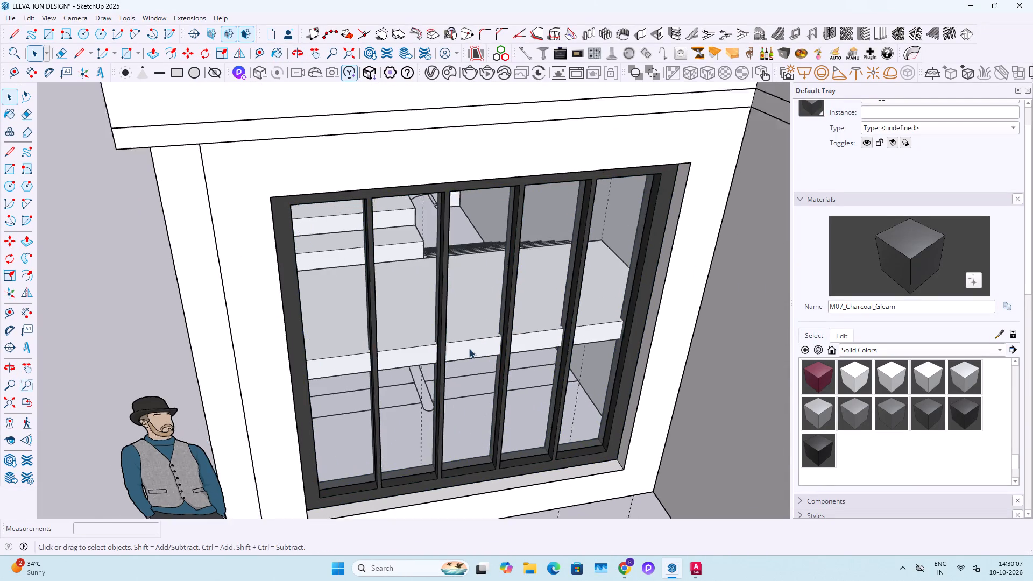
scroll(469, 349, "up", 2)
key("Escape")
scroll(472, 342, "up", 1)
right_click(423, 222)
left_click(449, 258)
Push the front edge face of the stair landing slab back by 2" inside its group.
double_click(482, 330)
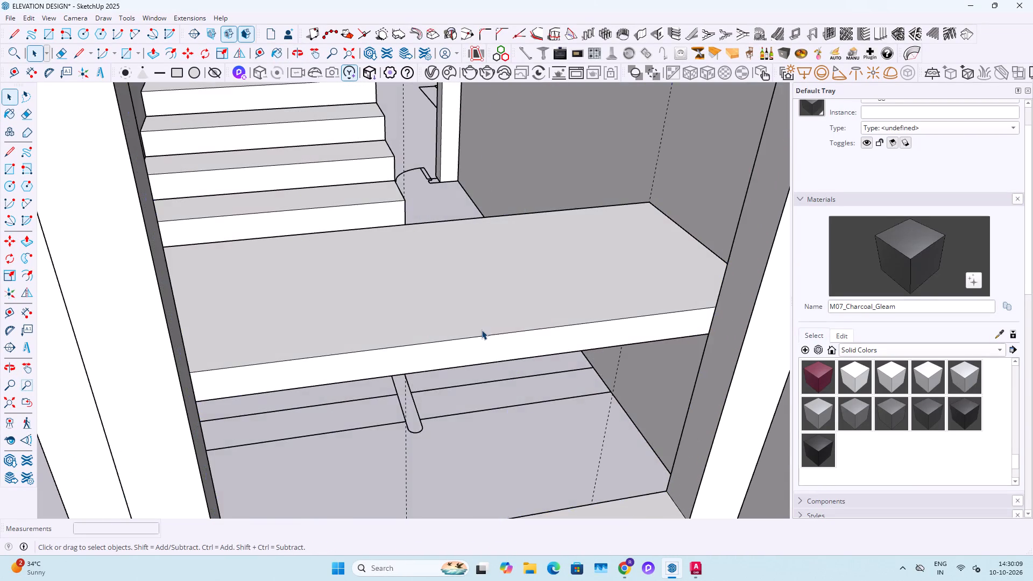
left_click(494, 346)
double_click(494, 346)
key("p")
left_click(497, 346)
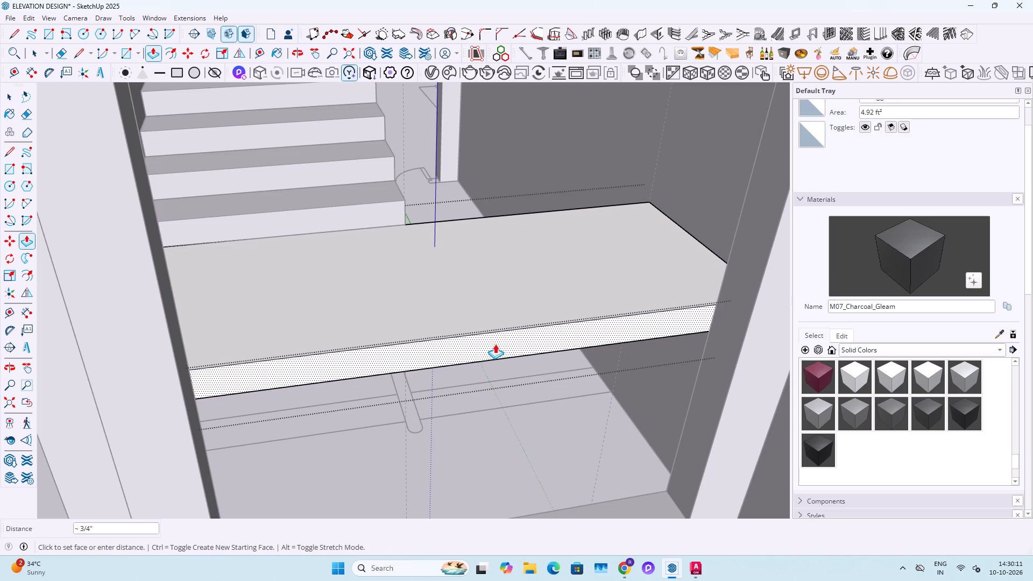
type("2\"")
key("Return")
key("space")
scroll(495, 344, "down", 6)
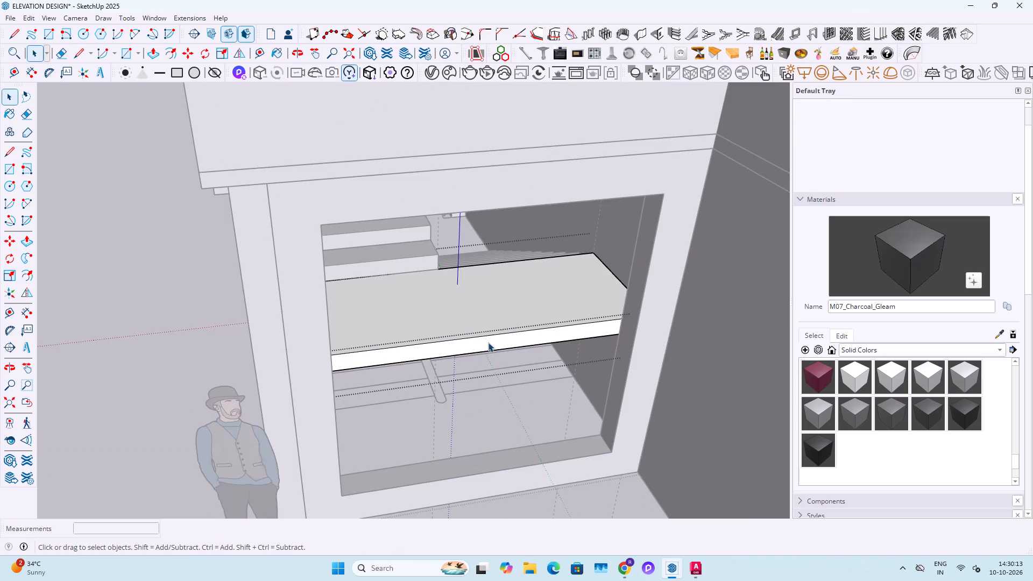
key("Escape")
key("Escape")
key("Escape")
key("Escape")
Unhide the front window frame.
left_click(30, 17)
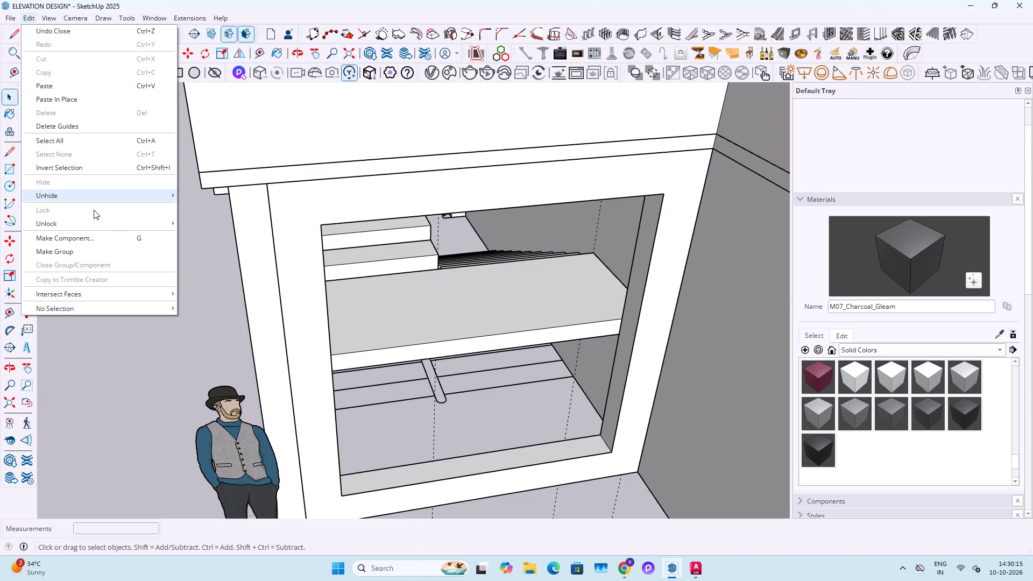
left_click(96, 187)
left_click(99, 194)
left_click(231, 211)
Delete all construction guides from the model.
scroll(274, 259, "down", 5)
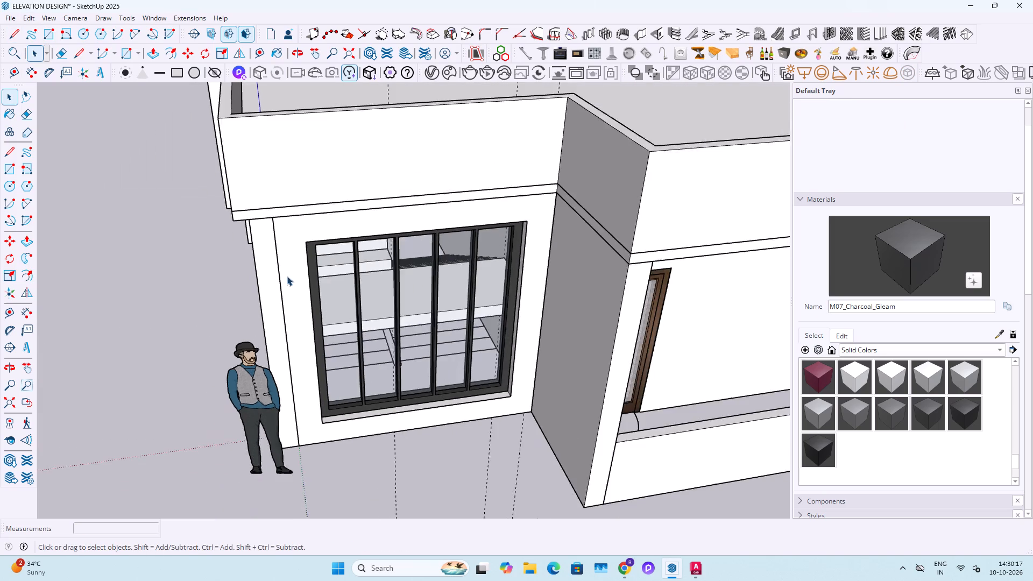
scroll(287, 276, "down", 7)
left_click(370, 415)
middle_click_drag(362, 378, 287, 329)
scroll(359, 375, "down", 1)
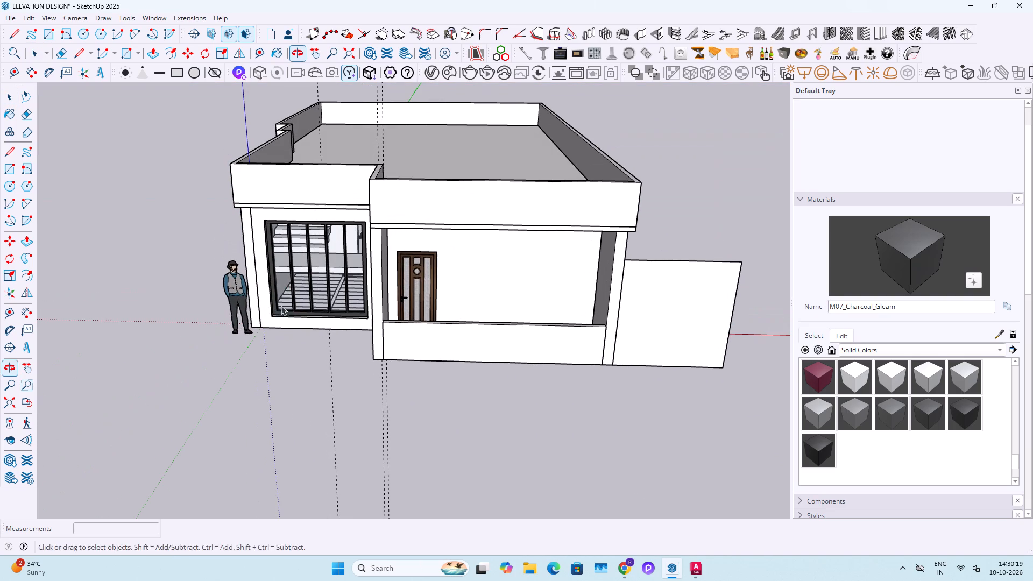
left_click(29, 13)
left_click(53, 127)
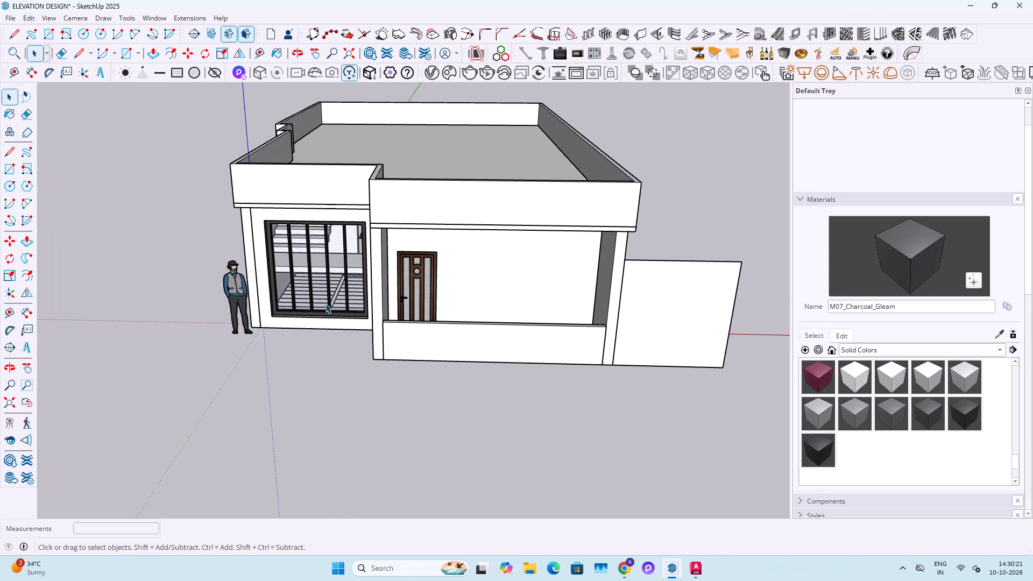
Inside the parapet group, draw two vertical 3' lines on the projecting front parapet face, one near each end.
scroll(327, 306, "down", 4)
middle_click_drag(431, 310, 417, 324)
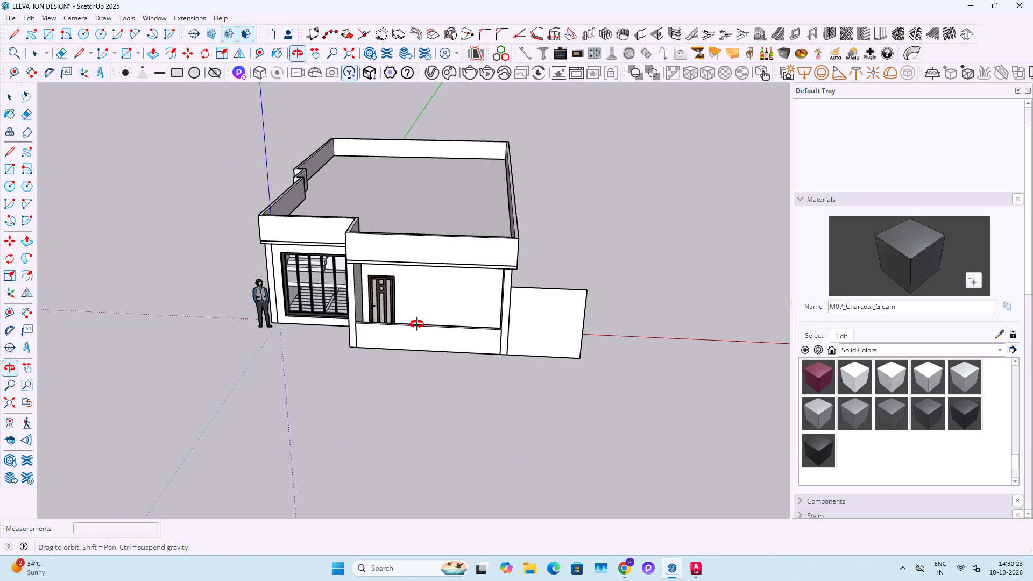
middle_click_drag(417, 324, 414, 327)
scroll(421, 267, "up", 10)
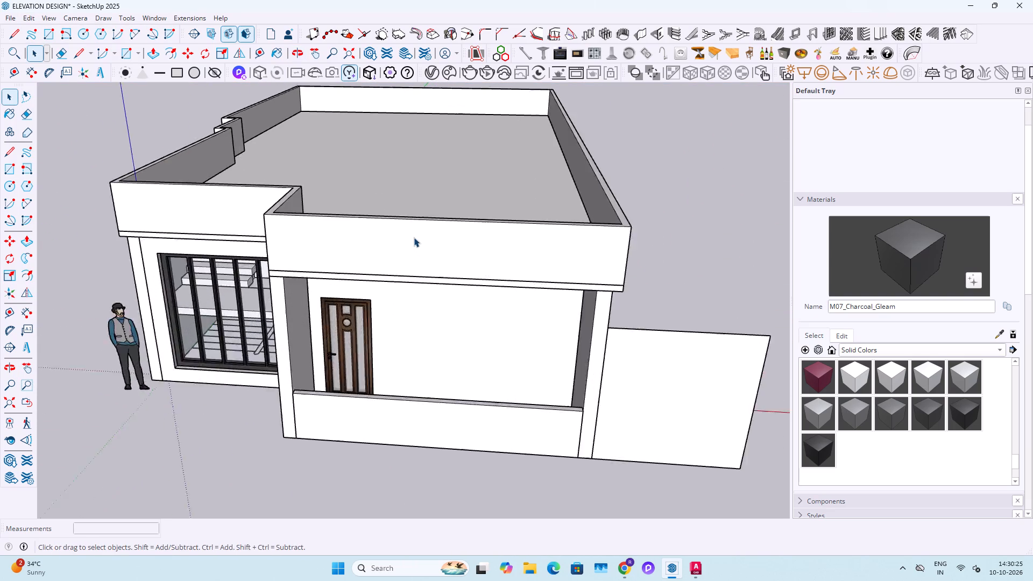
scroll(414, 237, "up", 5)
double_click(367, 236)
left_click(342, 228)
middle_click_drag(272, 230, 291, 228)
scroll(291, 228, "down", 4)
key("l")
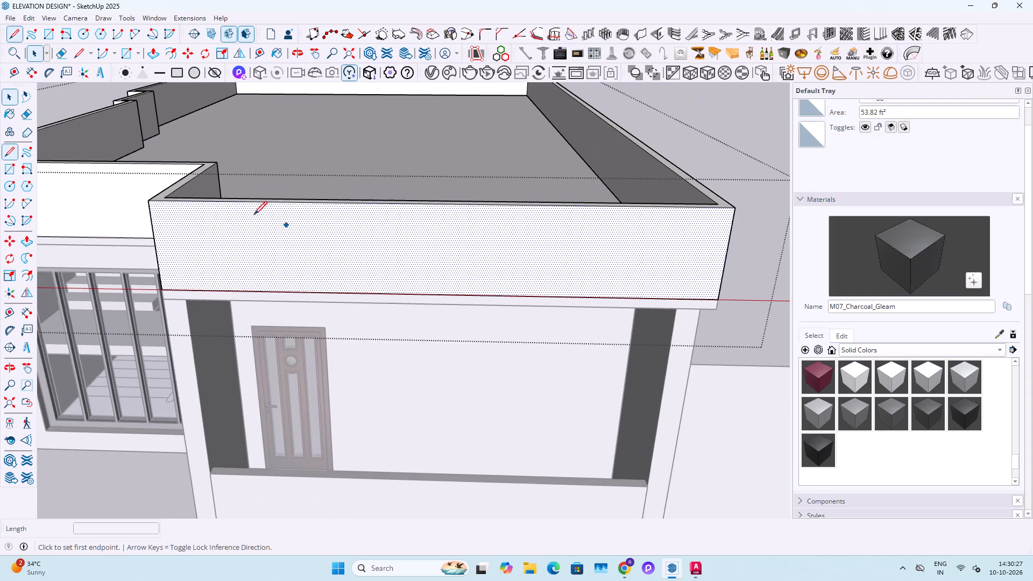
left_click_drag(250, 201, 253, 218)
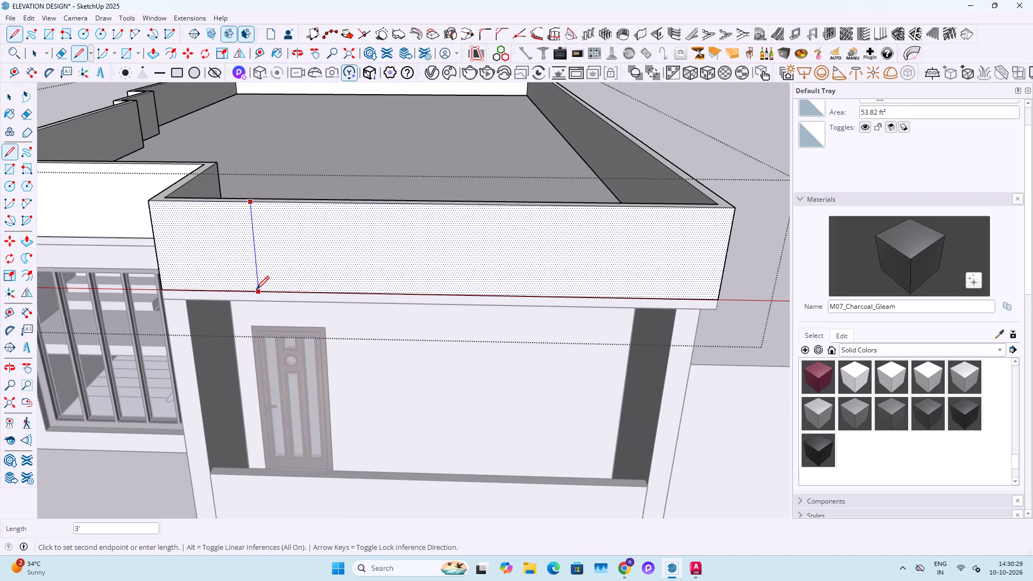
left_click(256, 290)
key("space")
scroll(427, 257, "down", 3)
key("l")
left_click(593, 221)
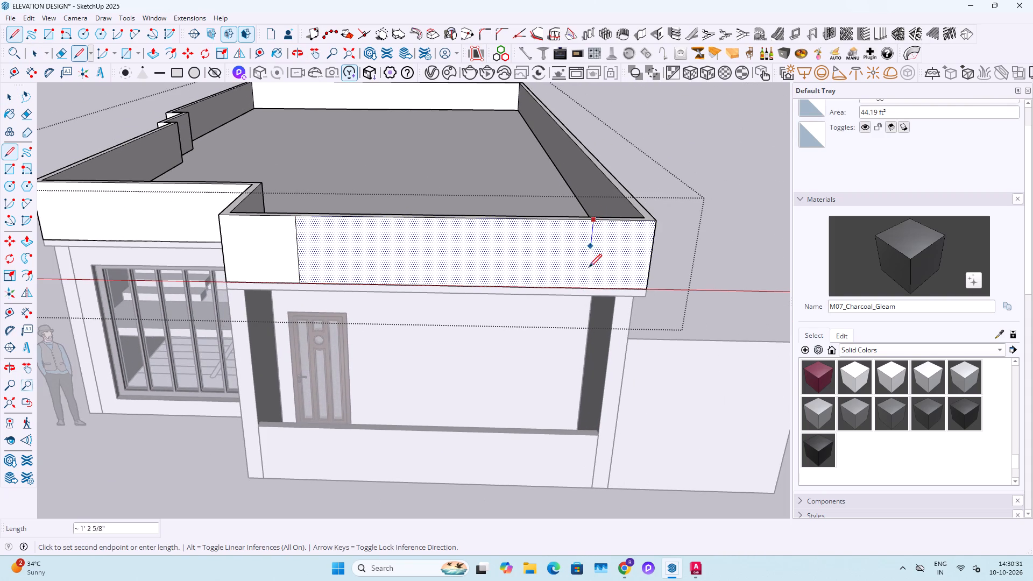
left_click(589, 284)
key("space")
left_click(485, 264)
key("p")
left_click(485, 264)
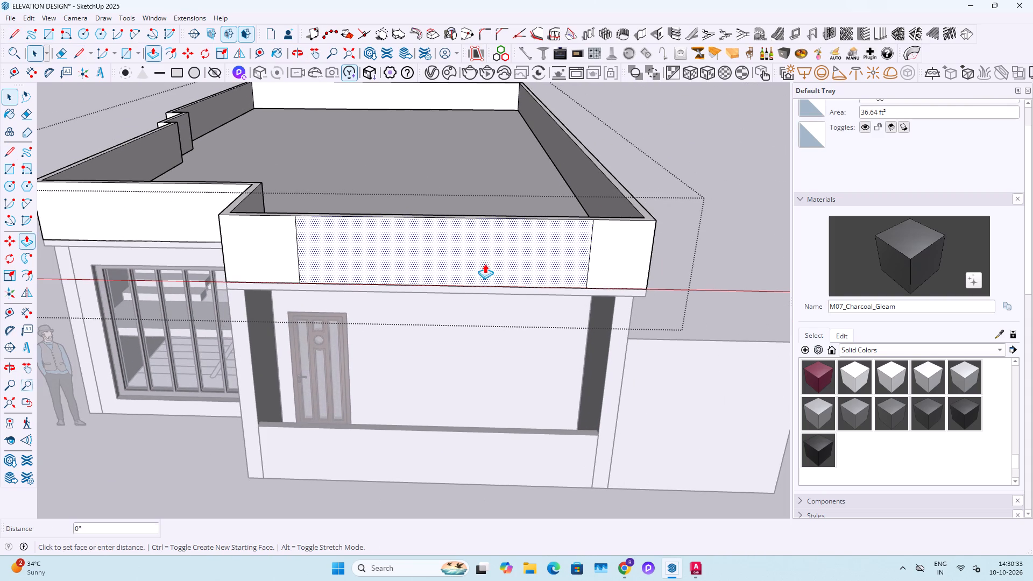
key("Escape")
Draw 4 1/2" lines across the front parapet's top face from the upper ends of both vertical lines.
middle_click_drag(386, 248, 401, 299)
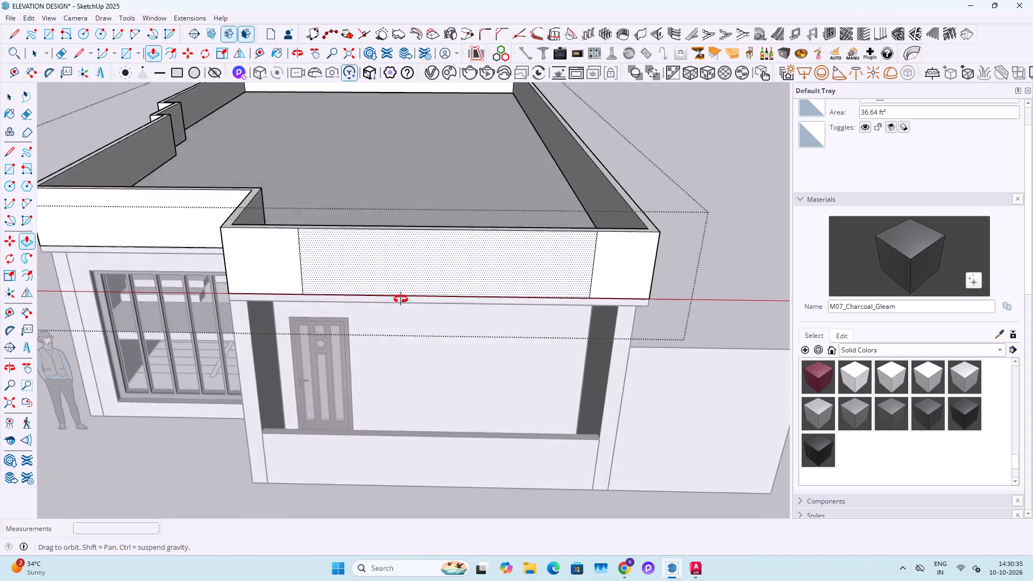
middle_click_drag(401, 299, 401, 300)
scroll(324, 270, "up", 3)
key("space")
key("l")
scroll(305, 268, "up", 2)
left_click(302, 276)
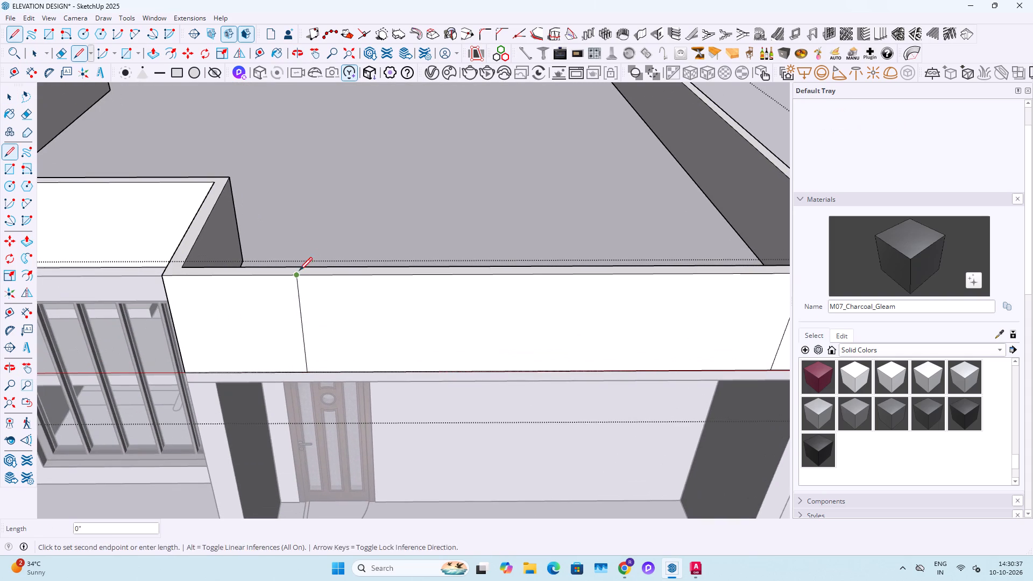
middle_click_drag(300, 276, 314, 323)
scroll(312, 315, "up", 2)
left_click(311, 337)
scroll(309, 337, "up", 1)
scroll(309, 337, "down", 6)
key("space")
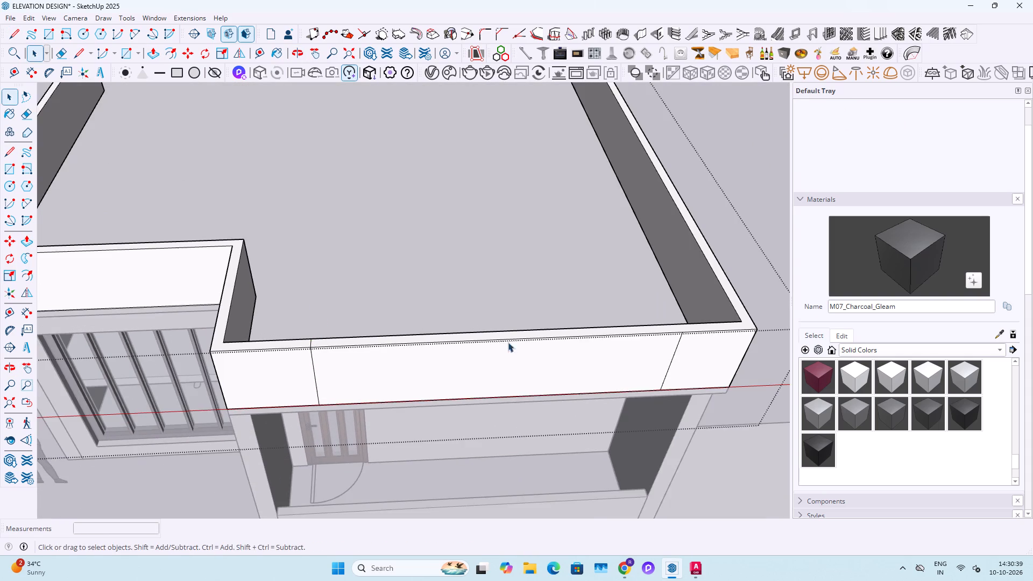
key("l")
scroll(563, 337, "up", 2)
left_click(704, 329)
left_click(702, 322)
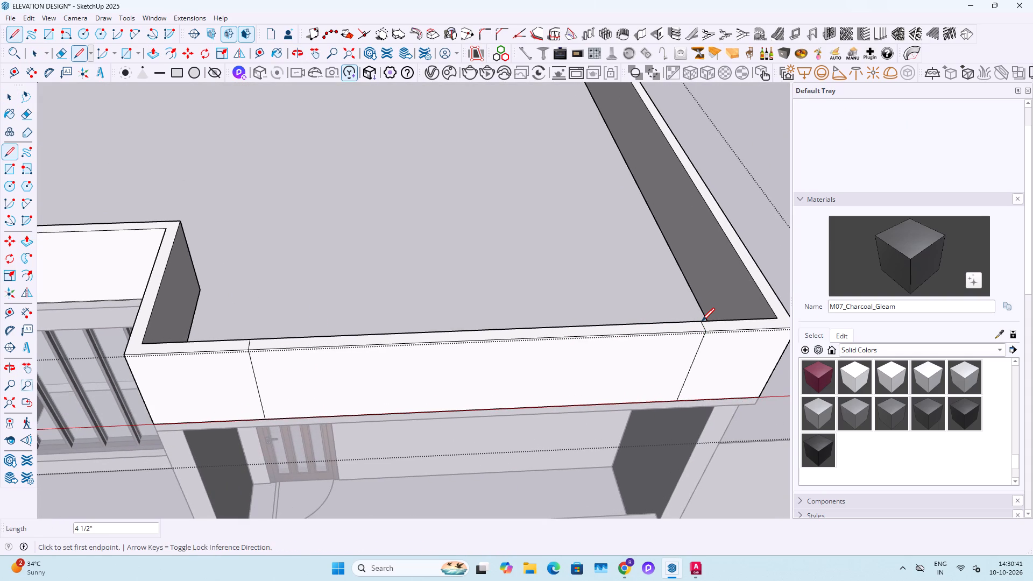
key("space")
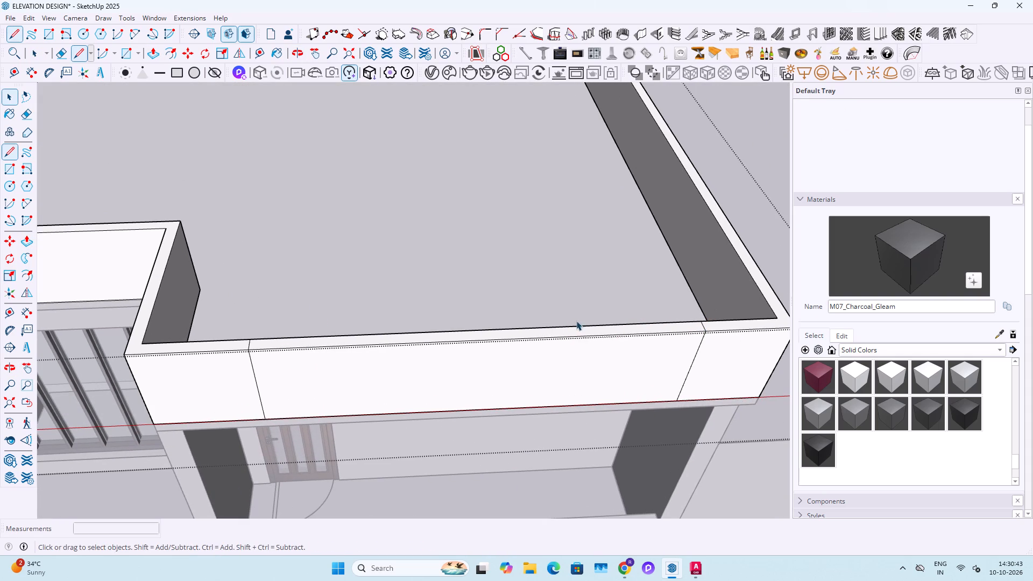
Push the top face of the front parapet's middle section down 2'.
left_click(569, 326)
left_click(568, 331)
key("p")
left_click(568, 331)
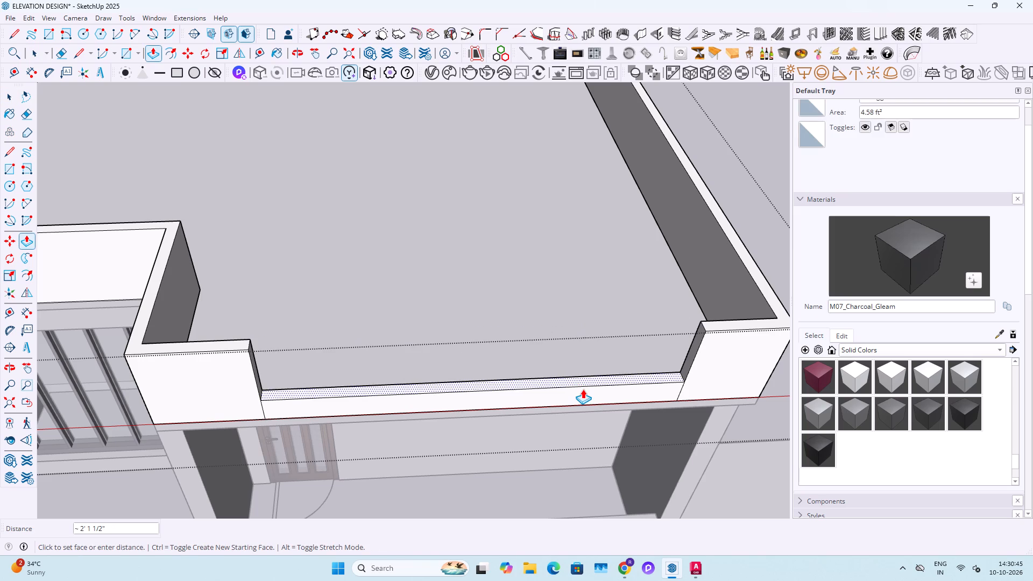
key("1")
key("BackSpace")
type("2'")
key("Return")
middle_click_drag(560, 389, 420, 327)
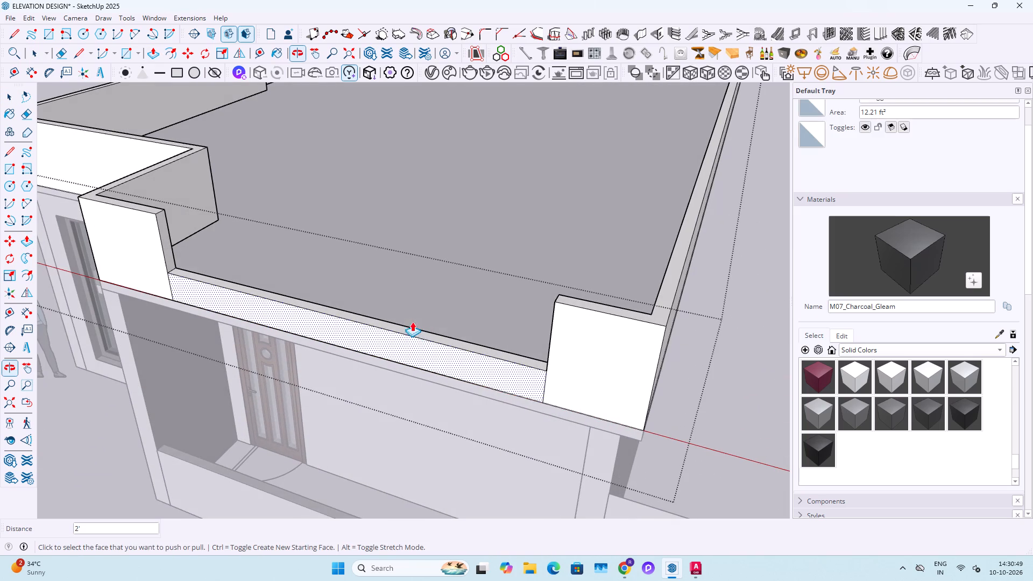
key("space")
Copy the 4 1/2" line at one end of the lowered front parapet section to the midpoint of its top face.
middle_click_drag(369, 336, 485, 383)
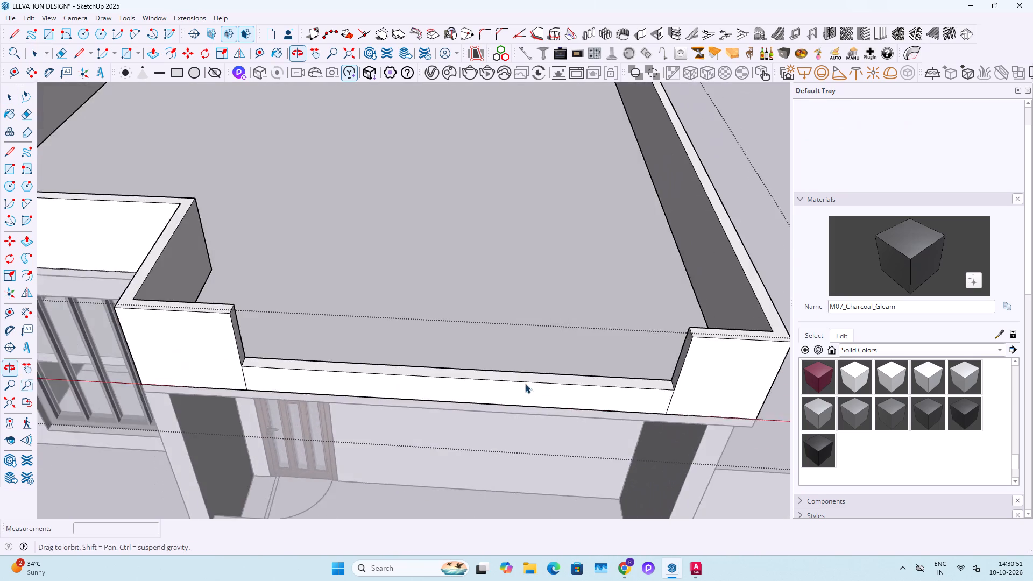
scroll(599, 368, "up", 5)
left_click(727, 381)
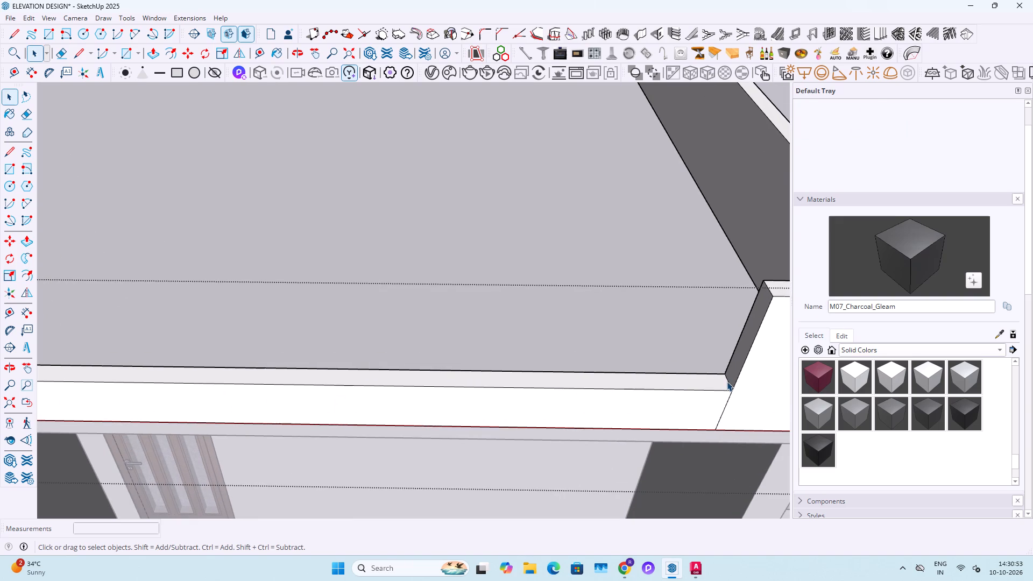
key("m")
left_click(734, 393)
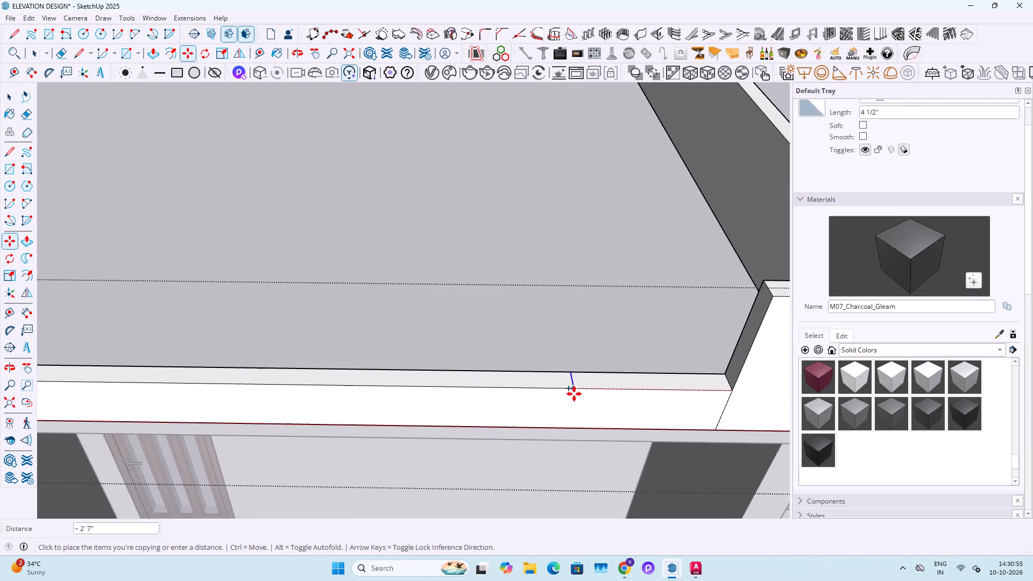
scroll(574, 394, "down", 3)
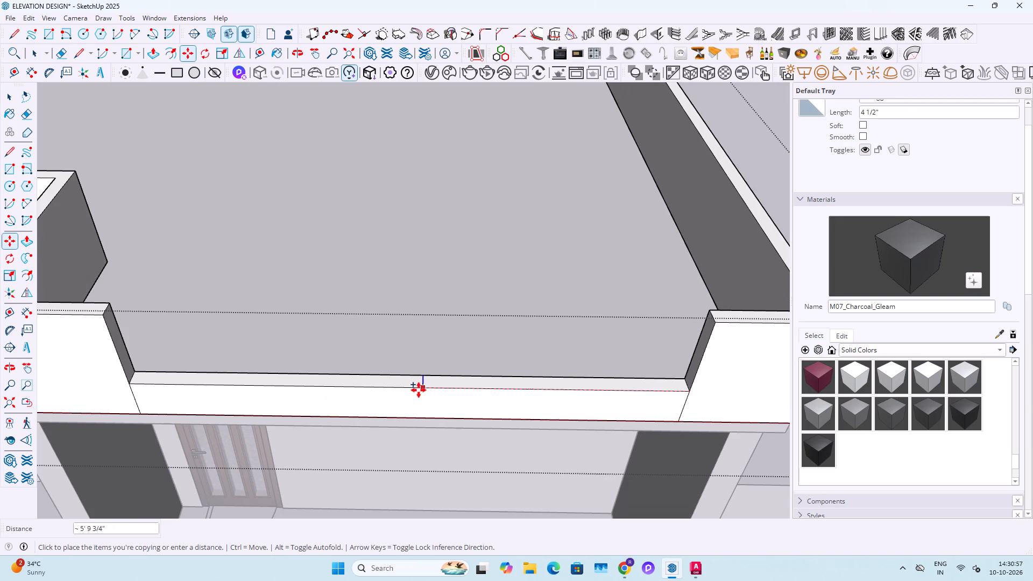
left_click(405, 389)
Copy the midpoint line 2" along the parapet top and that copy another 2.5", then erase the line in between.
scroll(408, 379, "up", 5)
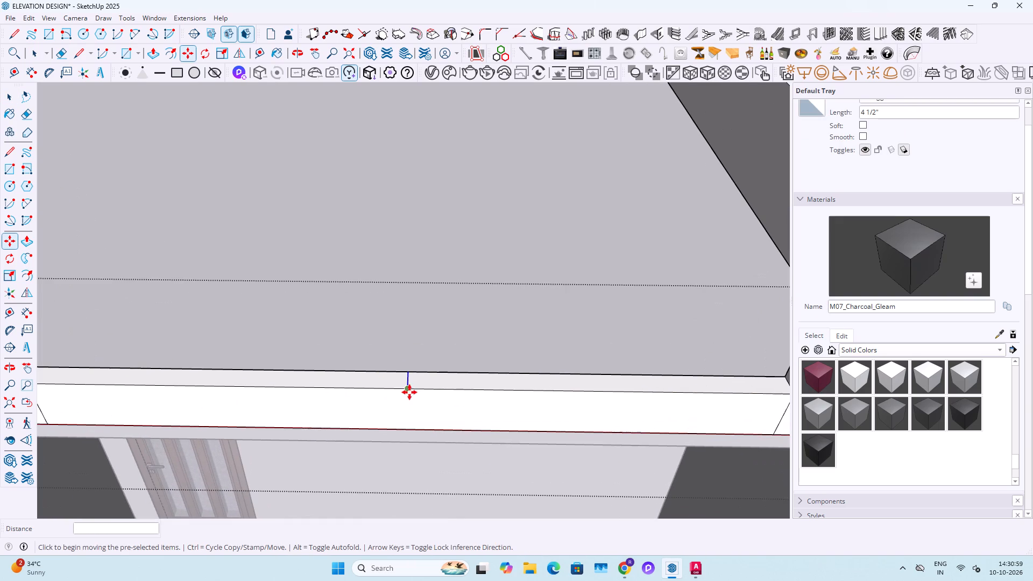
left_click(408, 391, "ctrl")
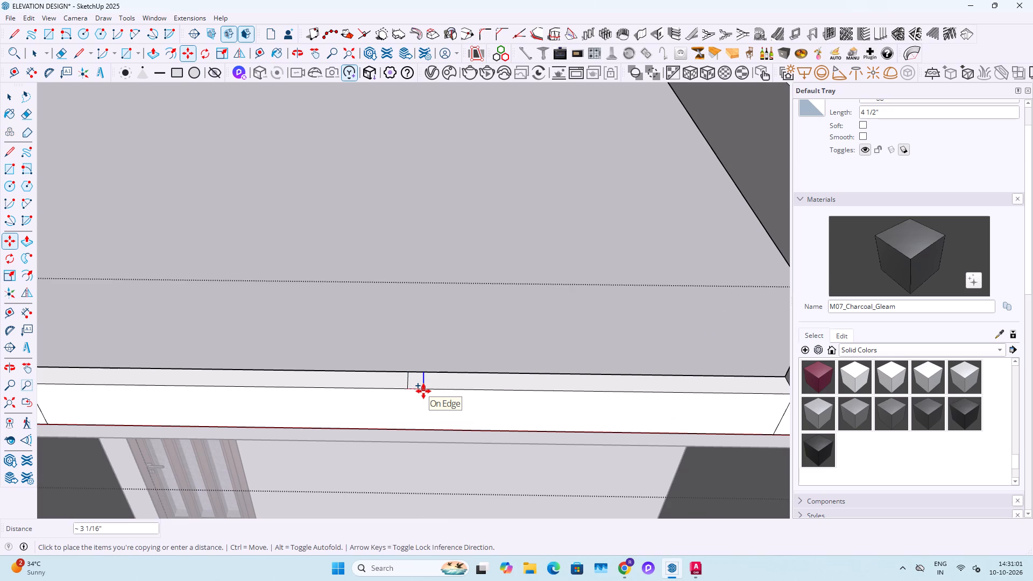
key("2")
key("shift+quotedbl")
key("Return")
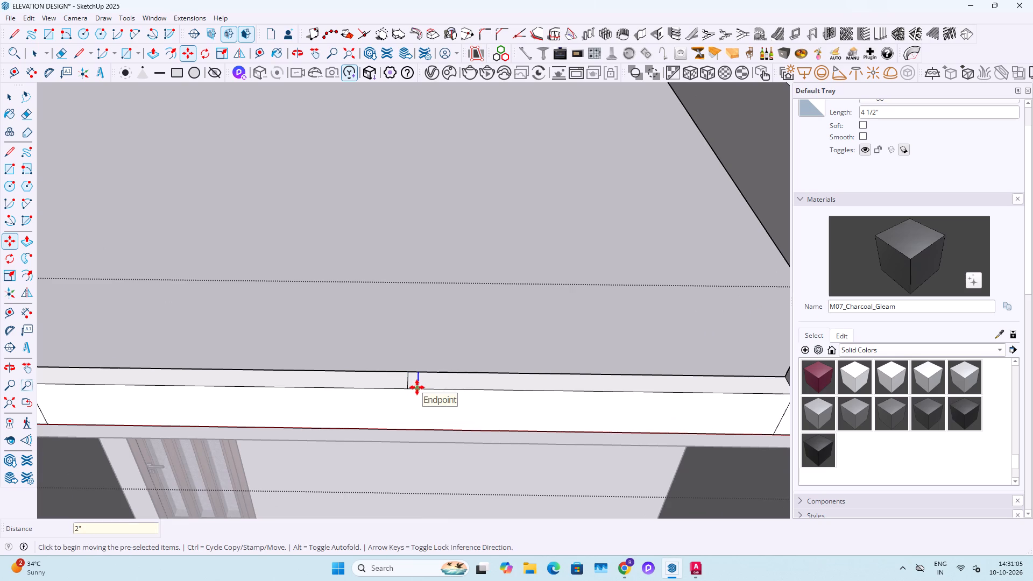
left_click(419, 388)
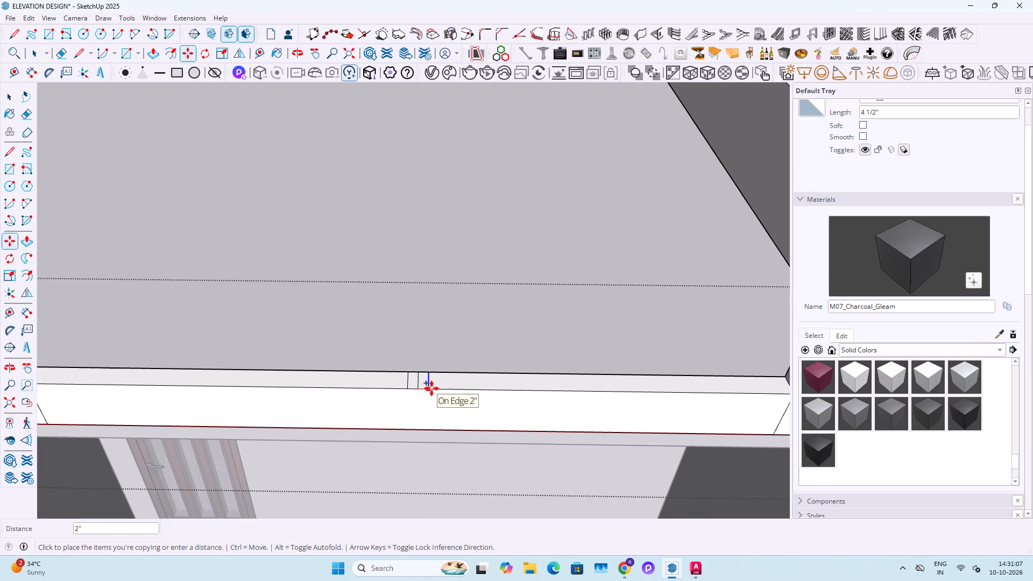
key("2")
key("period")
type("5\"")
key("Return")
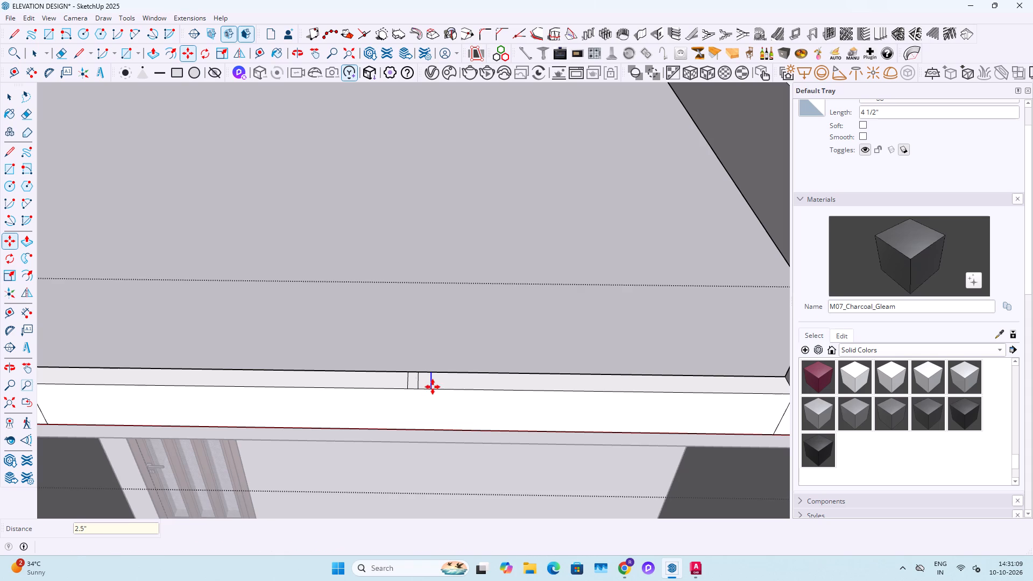
key("space")
scroll(415, 377, "up", 3)
key("e")
left_click(420, 382)
key("space")
Pull the resulting 4 1/2" square face up level with the taller parapet ends to form a middle post, and leave the parapet group.
left_click(423, 384)
scroll(423, 384, "down", 4)
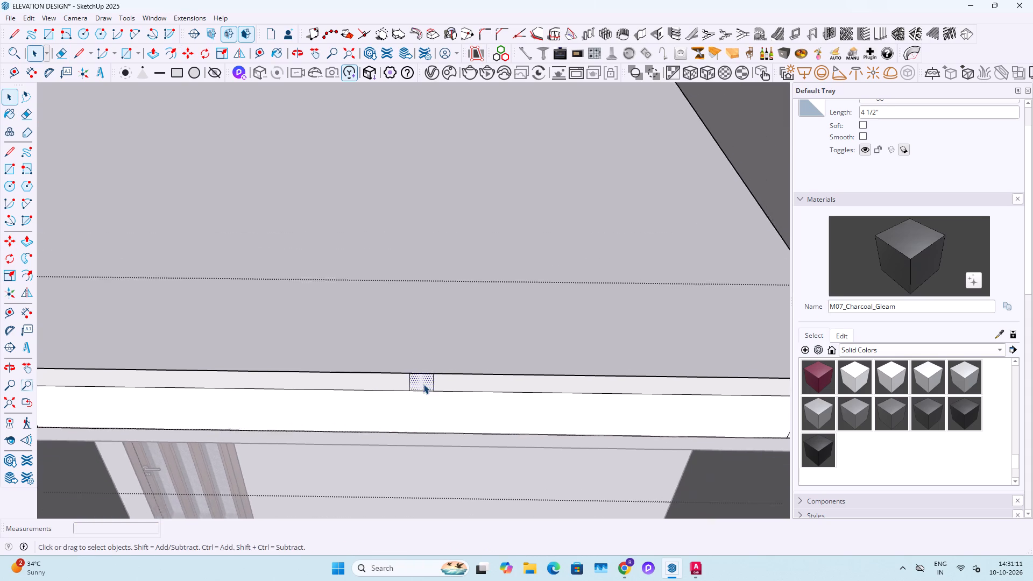
left_click(423, 384)
key("p")
scroll(414, 325, "down", 4)
left_click(426, 365)
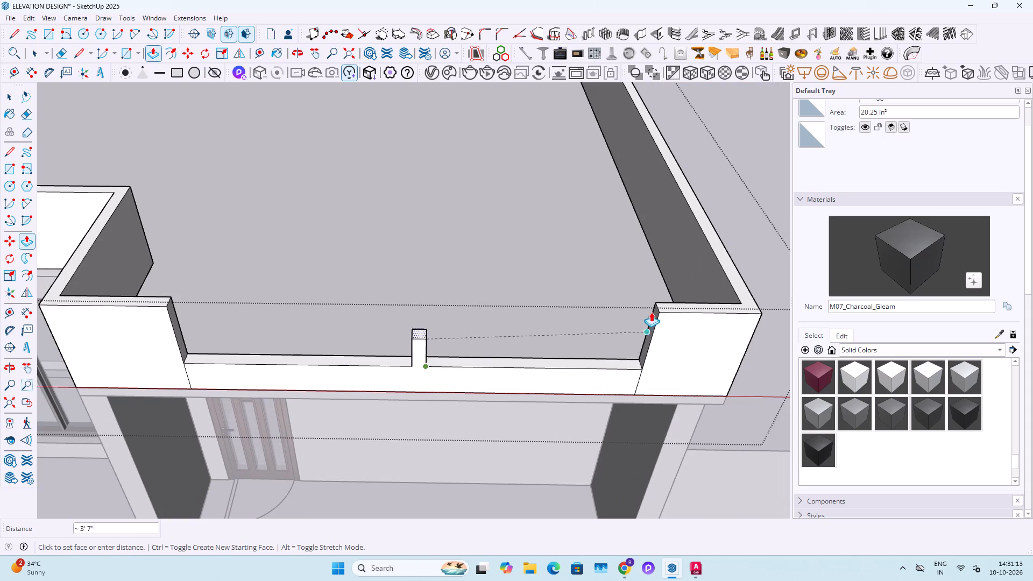
left_click(666, 315)
key("space")
scroll(420, 371, "down", 4)
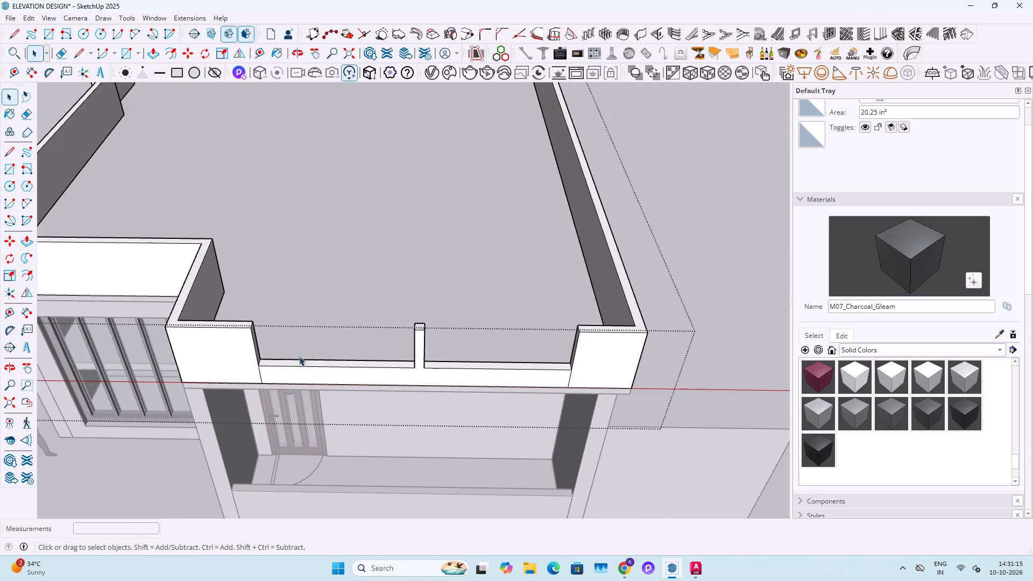
key("Escape")
scroll(273, 350, "up", 10)
key("Escape")
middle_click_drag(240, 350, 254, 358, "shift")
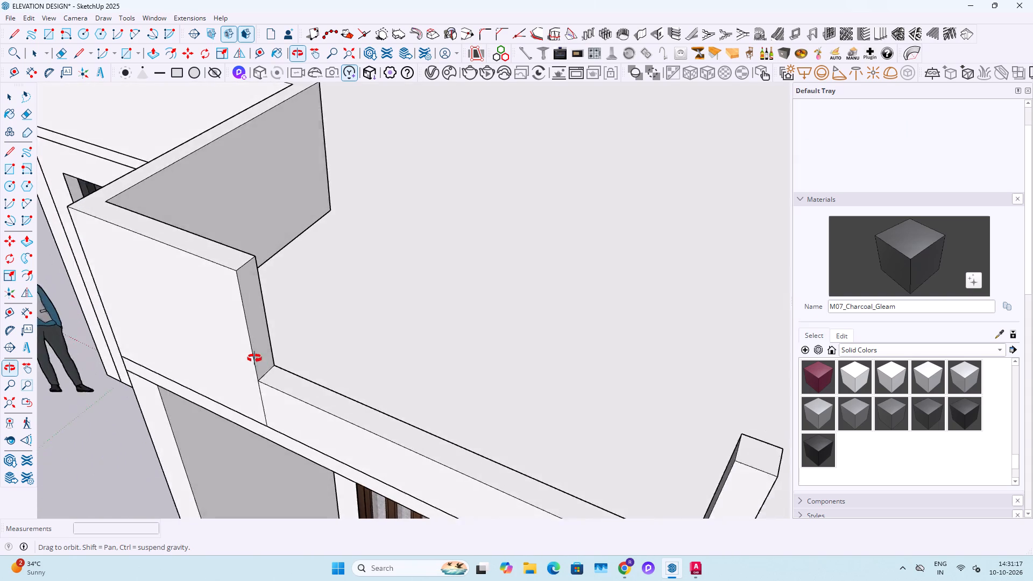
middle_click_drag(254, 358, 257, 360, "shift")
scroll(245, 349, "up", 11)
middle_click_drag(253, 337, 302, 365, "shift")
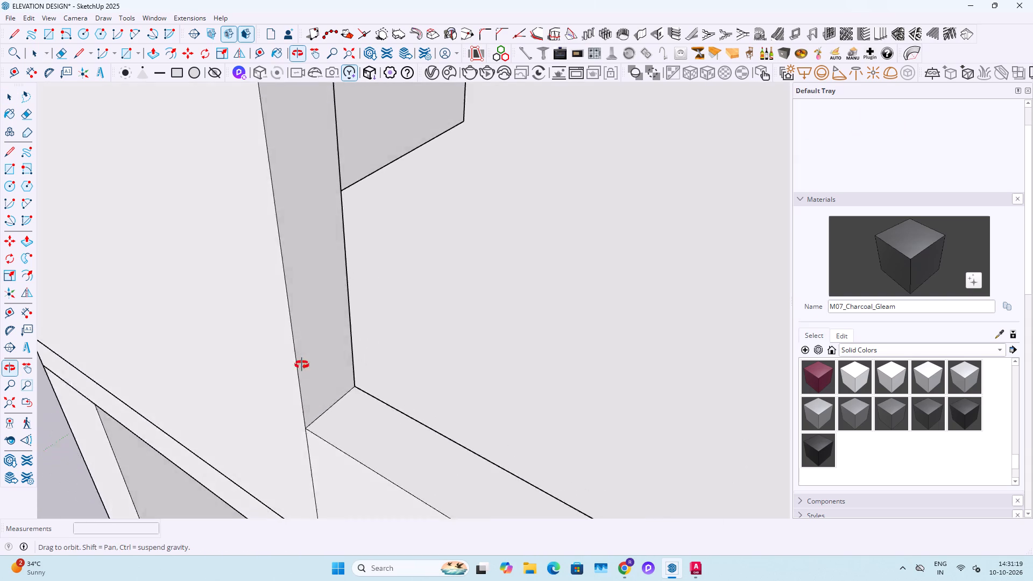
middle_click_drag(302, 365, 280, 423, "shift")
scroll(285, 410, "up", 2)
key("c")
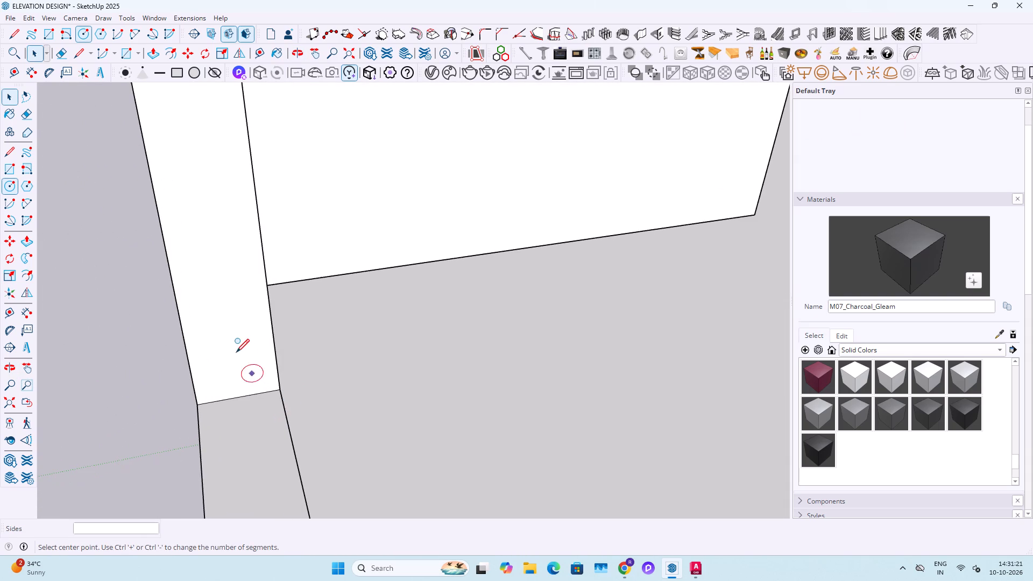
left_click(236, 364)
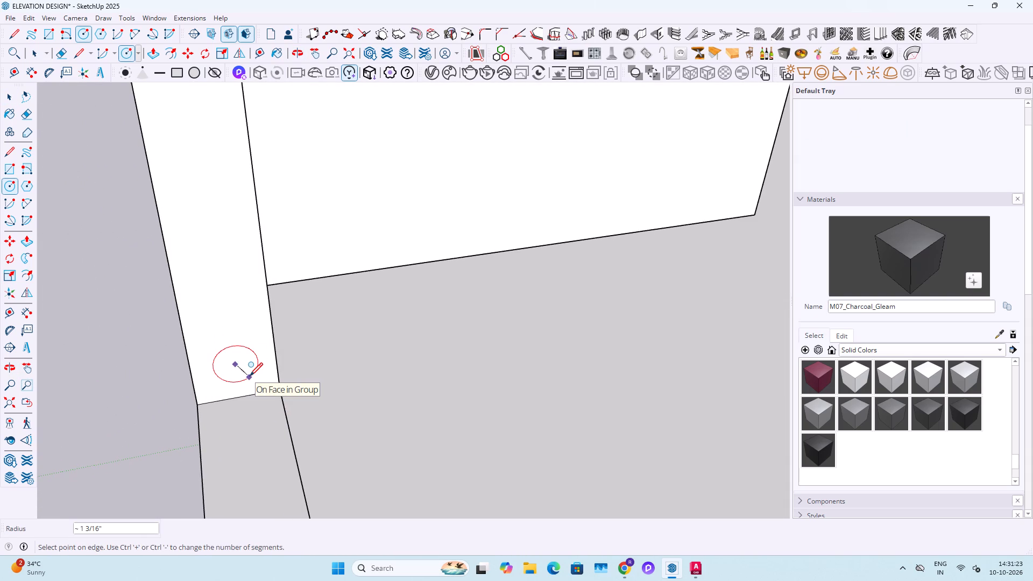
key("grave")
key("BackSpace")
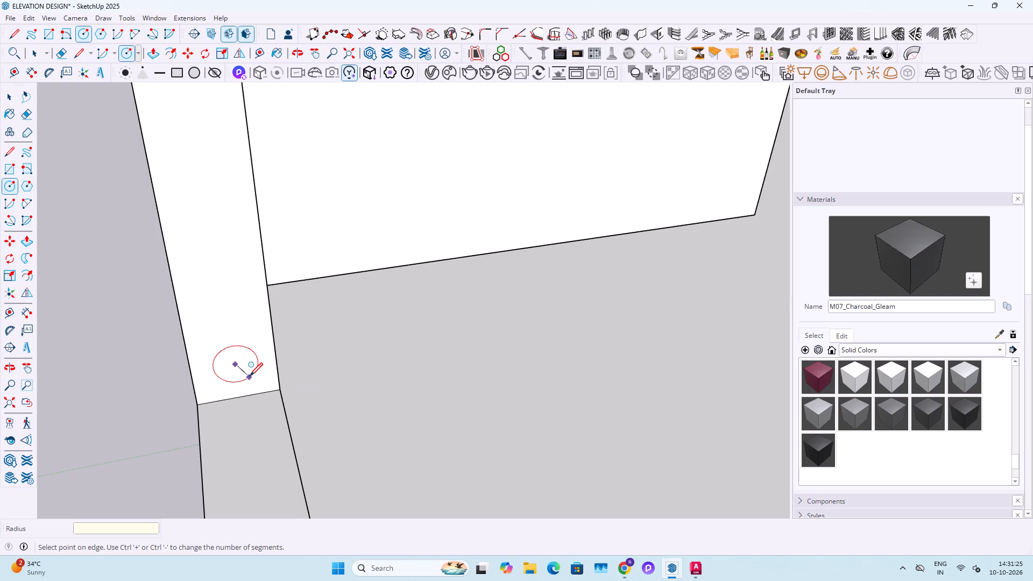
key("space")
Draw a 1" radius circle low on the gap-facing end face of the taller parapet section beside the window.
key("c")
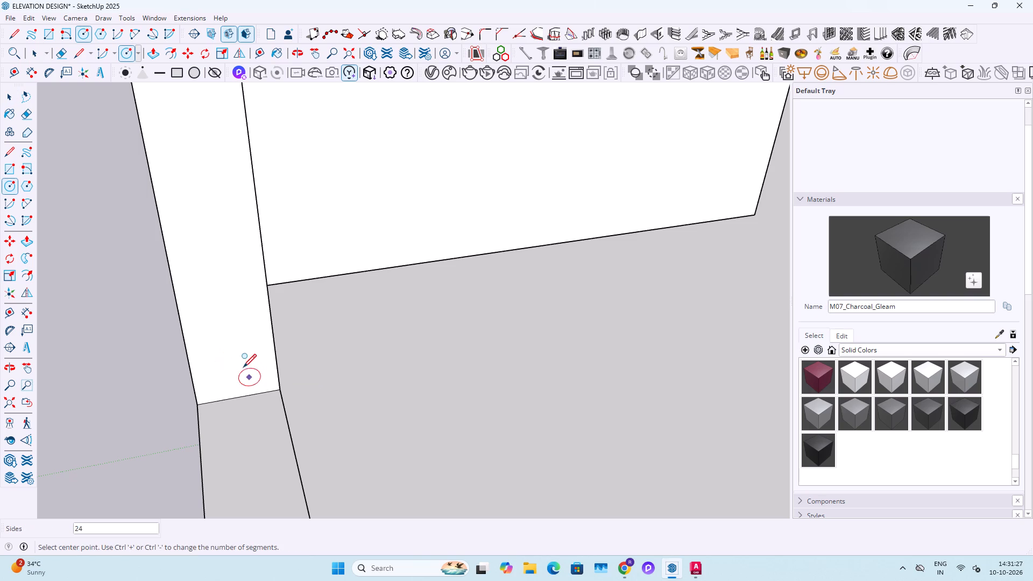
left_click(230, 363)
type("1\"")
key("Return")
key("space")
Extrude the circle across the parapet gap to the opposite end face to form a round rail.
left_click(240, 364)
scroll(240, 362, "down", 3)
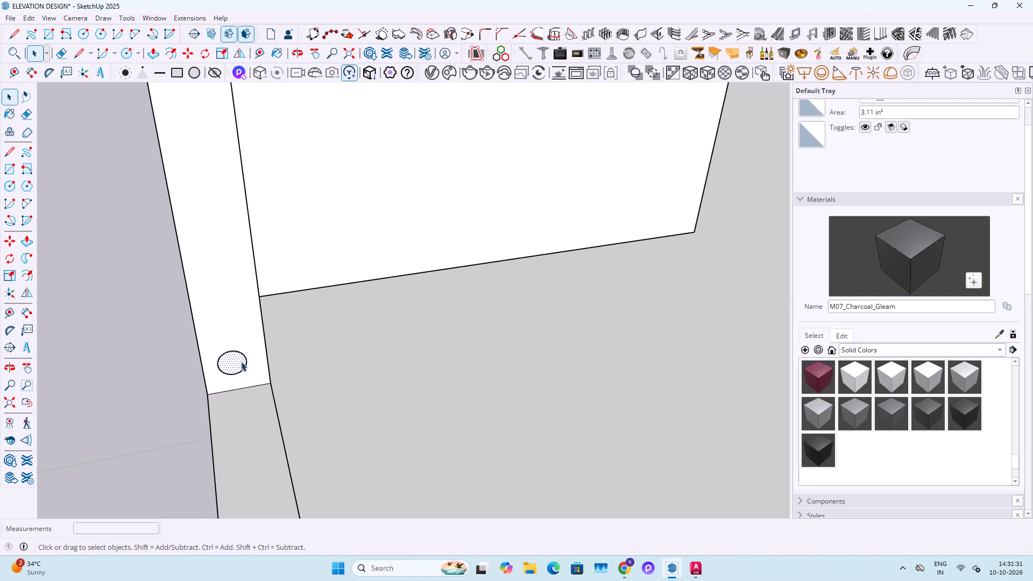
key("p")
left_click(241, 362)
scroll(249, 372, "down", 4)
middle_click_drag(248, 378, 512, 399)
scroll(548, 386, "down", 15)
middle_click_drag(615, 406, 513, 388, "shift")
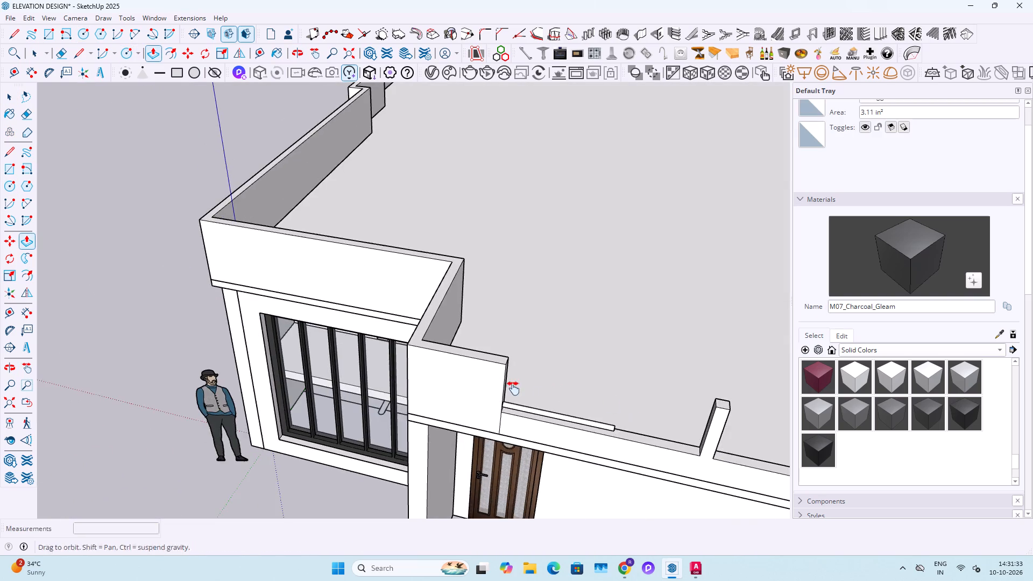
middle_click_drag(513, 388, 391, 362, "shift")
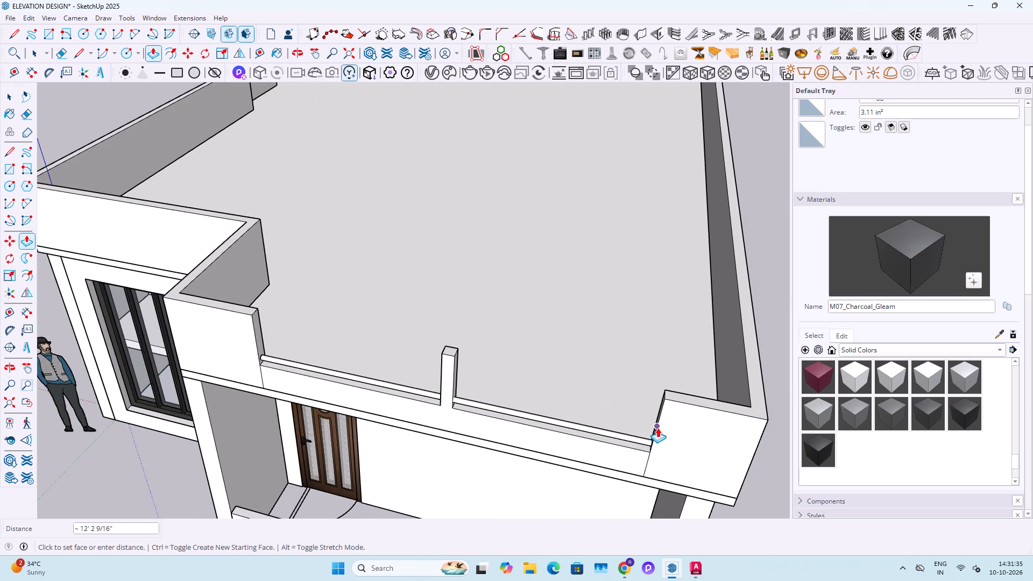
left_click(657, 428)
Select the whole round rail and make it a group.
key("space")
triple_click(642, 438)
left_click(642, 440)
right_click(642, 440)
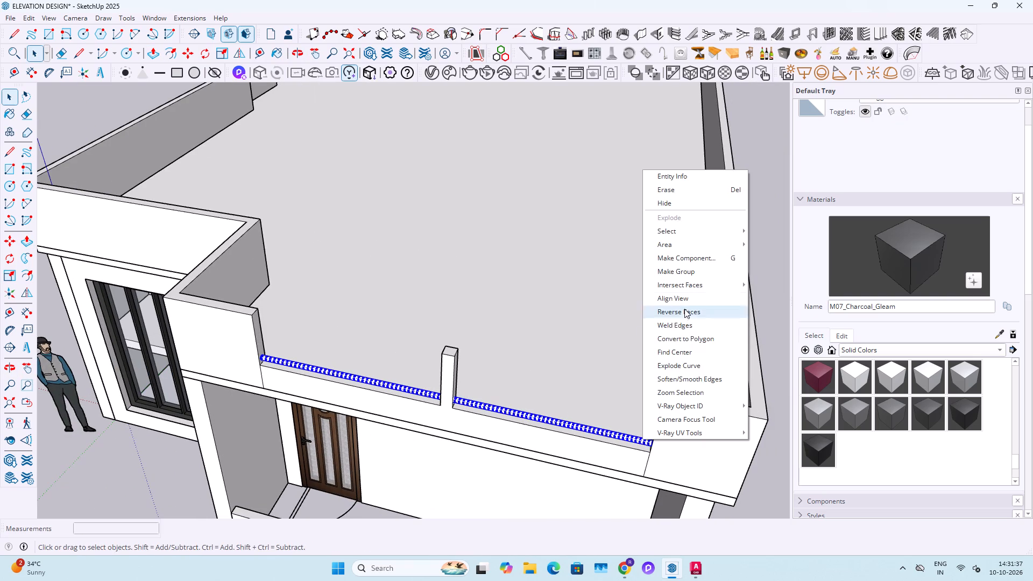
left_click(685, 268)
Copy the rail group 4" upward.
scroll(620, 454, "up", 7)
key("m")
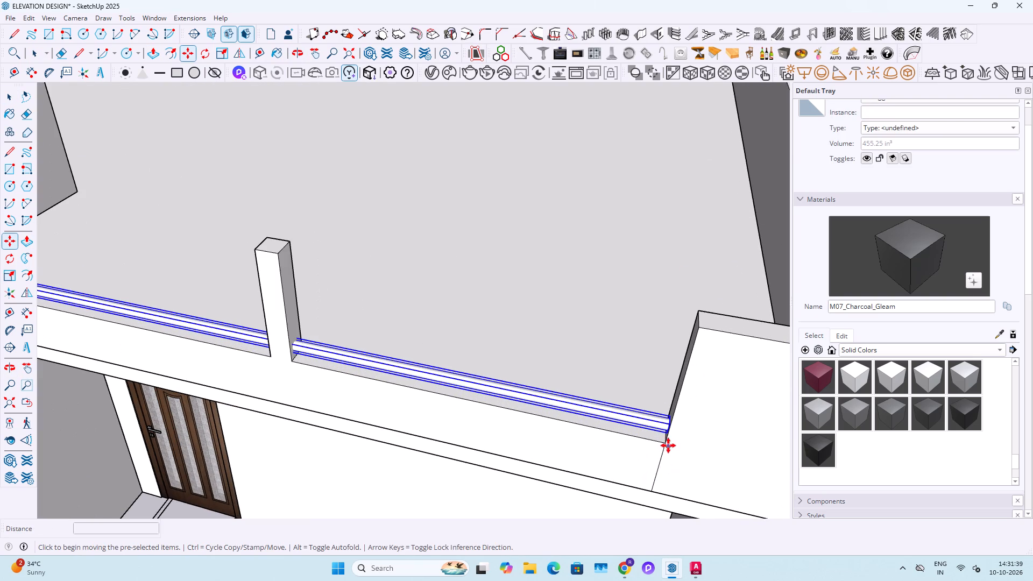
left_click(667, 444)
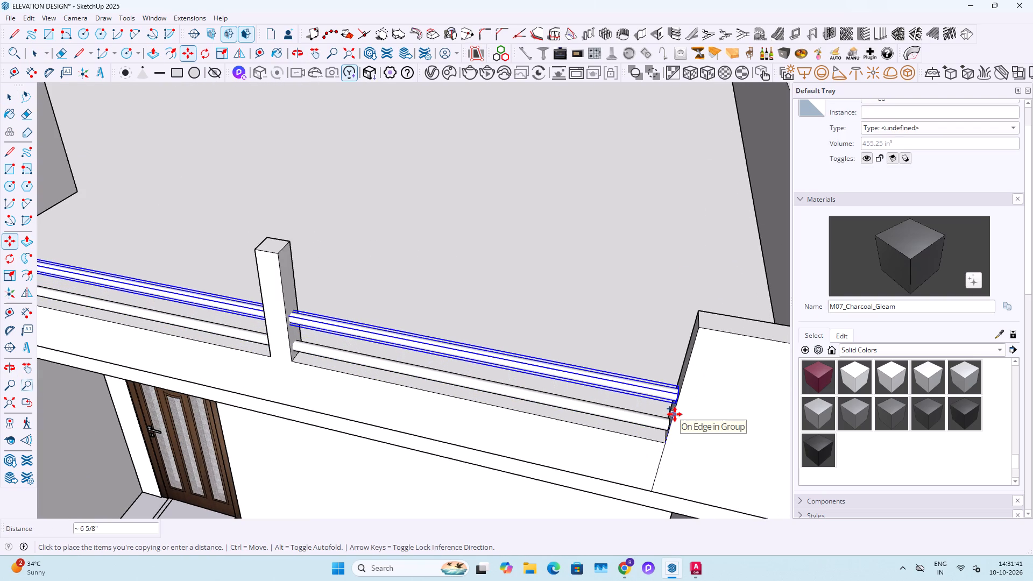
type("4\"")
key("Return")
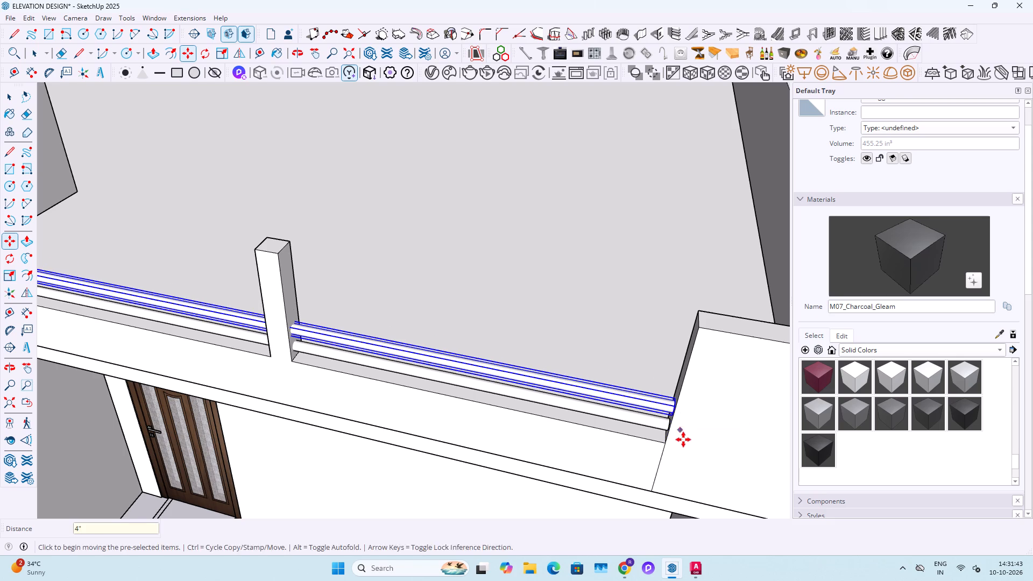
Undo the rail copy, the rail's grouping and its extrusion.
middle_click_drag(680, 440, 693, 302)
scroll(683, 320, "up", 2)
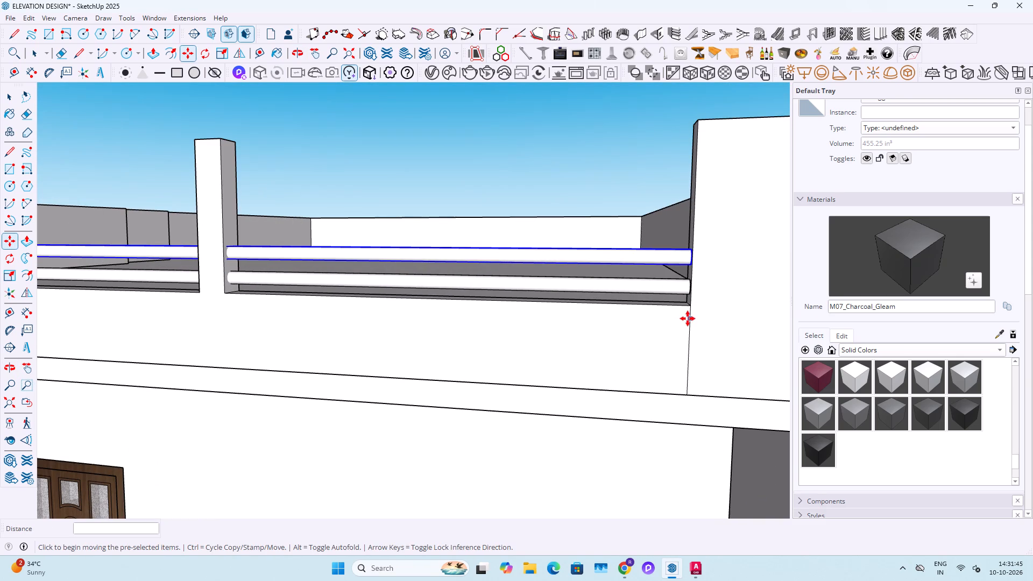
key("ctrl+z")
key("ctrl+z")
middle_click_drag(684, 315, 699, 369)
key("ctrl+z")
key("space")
Draw a 0.5" radius circle low on the gap-facing end face of the taller parapet section farthest from the window.
middle_click_drag(671, 331, 768, 433)
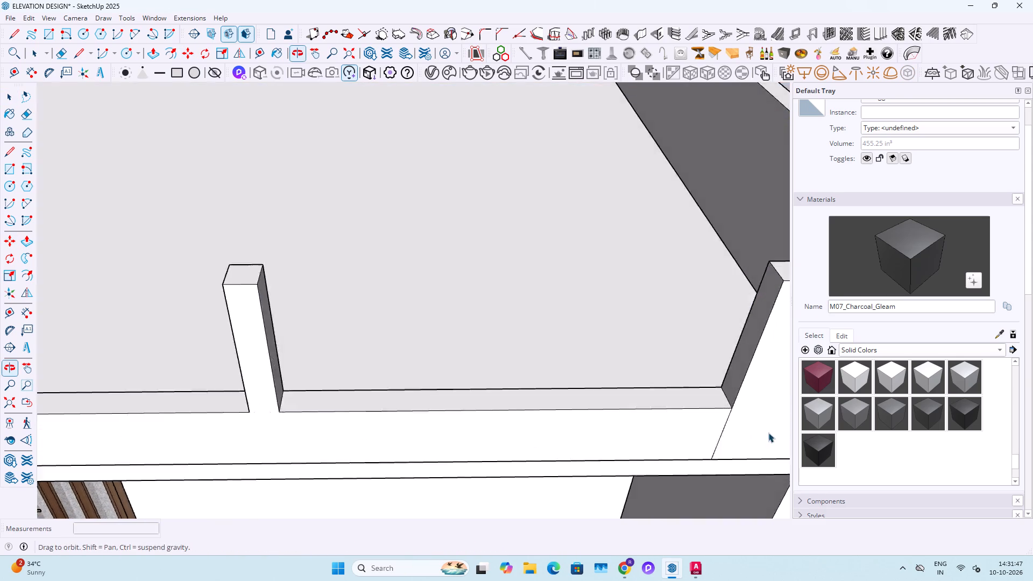
middle_click_drag(768, 433, 770, 441)
scroll(751, 395, "up", 2)
middle_click_drag(718, 394, 660, 462, "shift")
scroll(618, 319, "up", 7)
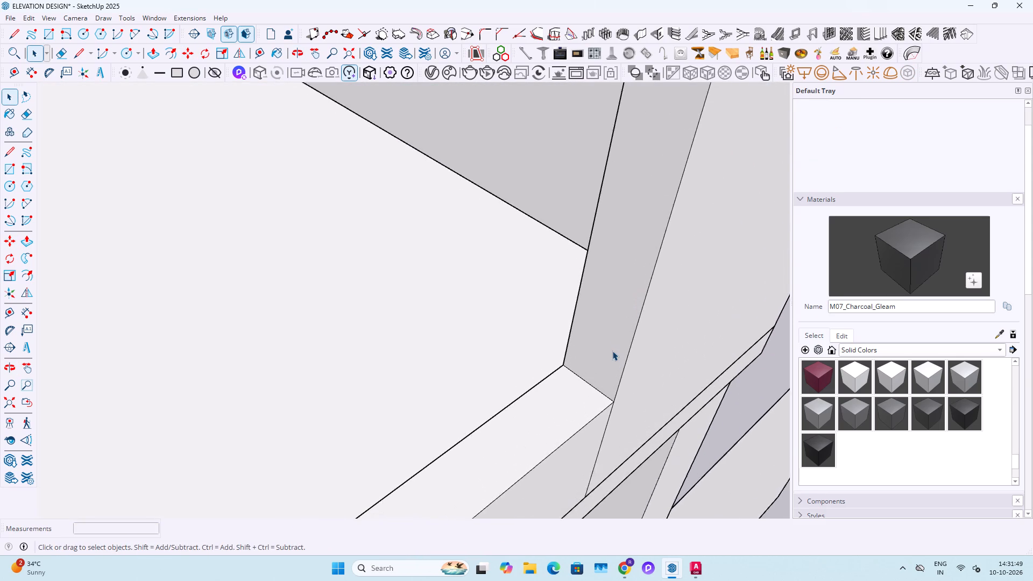
scroll(612, 351, "up", 2)
middle_click_drag(597, 365, 733, 360)
scroll(680, 299, "down", 2, "shift")
middle_click_drag(682, 301, 602, 406, "shift")
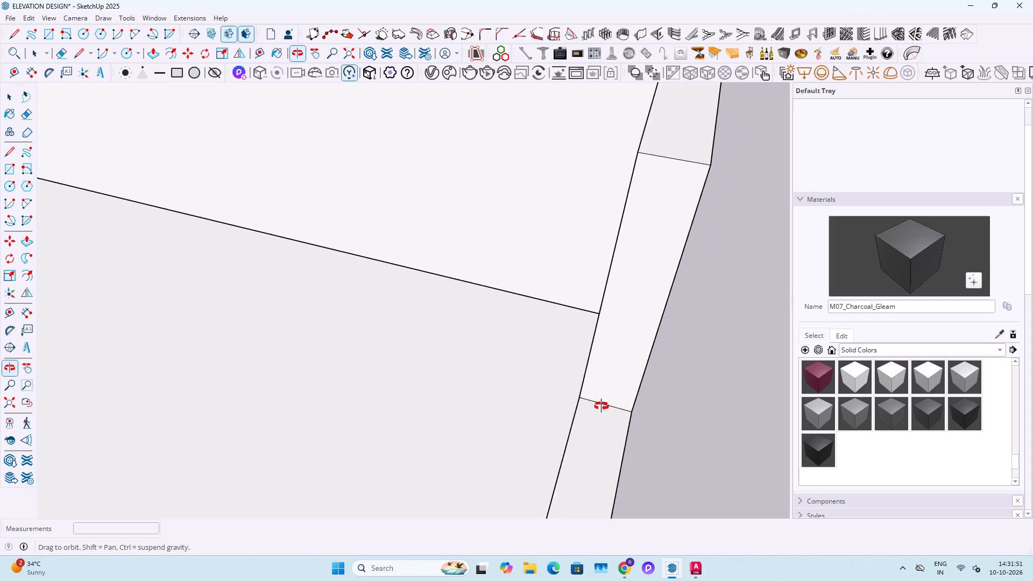
middle_click_drag(602, 406, 615, 371, "shift")
key("v")
key("c")
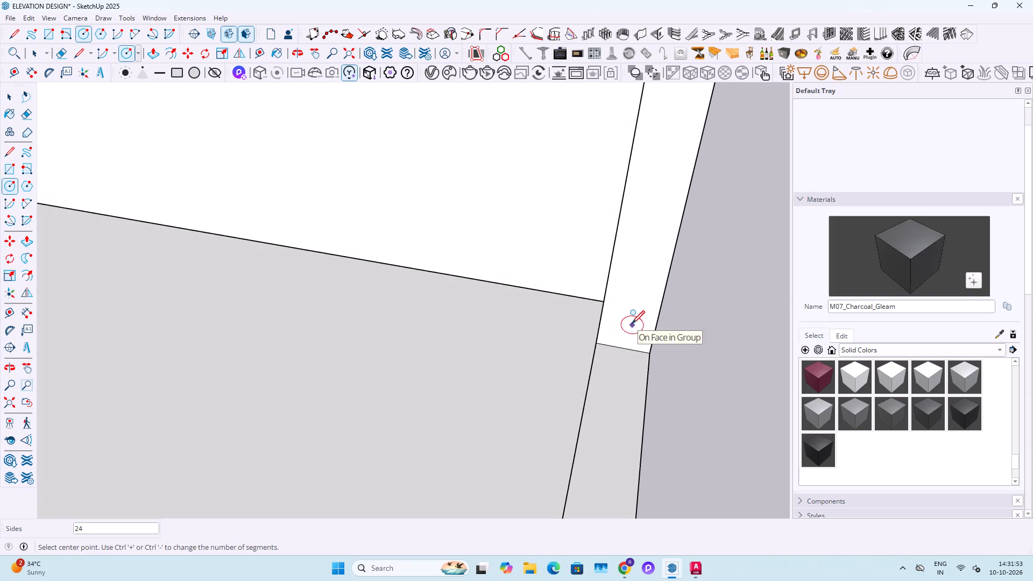
left_click(628, 324)
key("0")
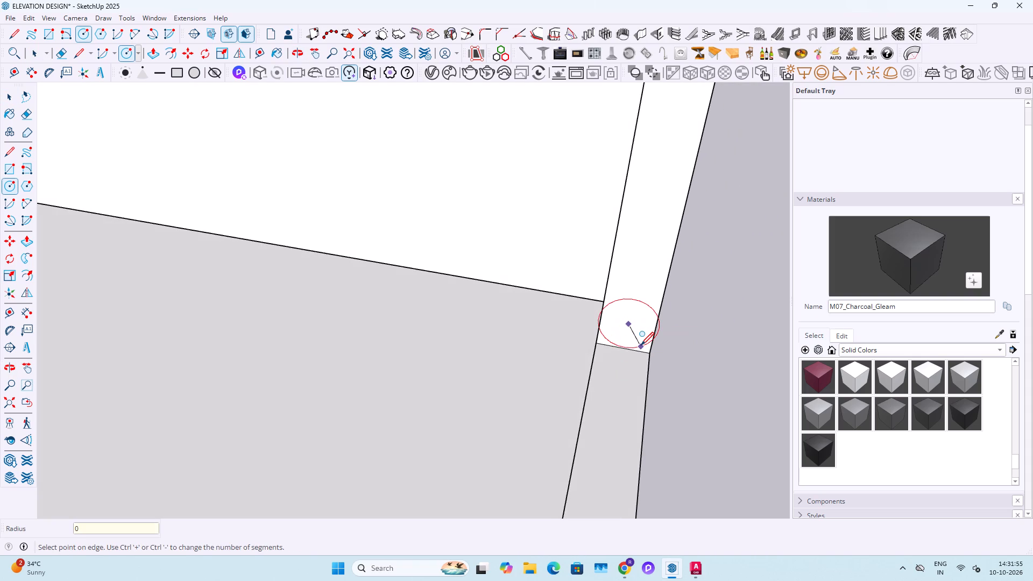
type(".5\"")
key("Return")
key("space")
Extrude the 0.5" radius circle across the parapet gap to the end face on the window side as a thin rail.
left_click(626, 326)
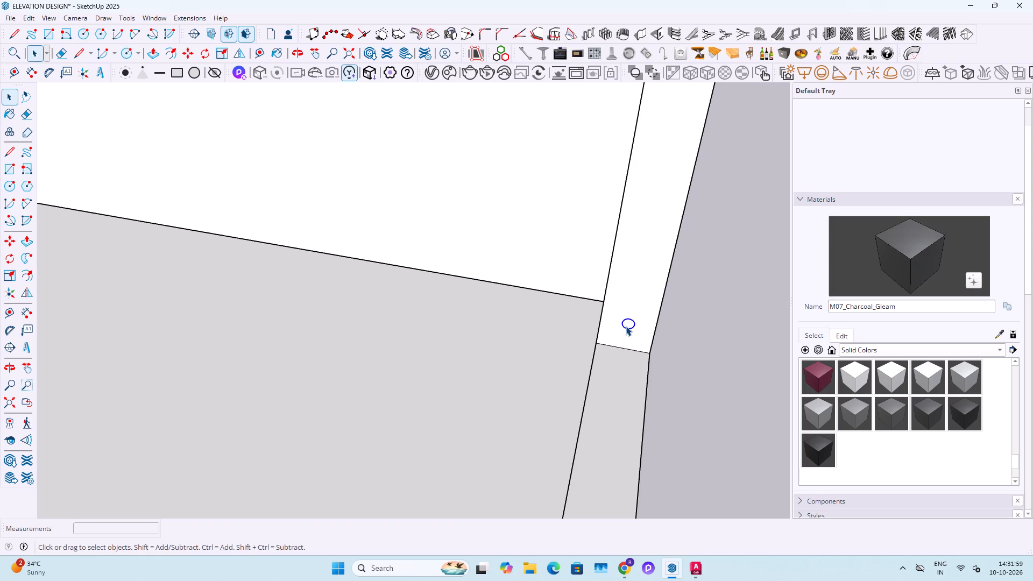
key("p")
left_click(626, 326)
scroll(596, 393, "down", 4)
middle_click_drag(583, 393, 301, 396)
scroll(291, 395, "down", 12)
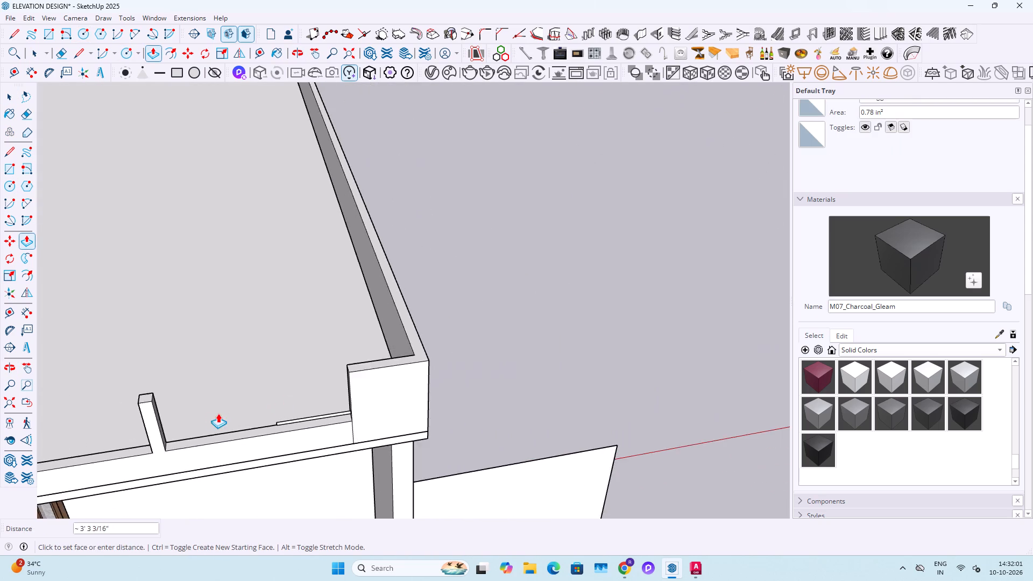
middle_click_drag(213, 412, 572, 317)
left_click(362, 344)
Erase the leftover circle outline on the parapet end face around the end of the thin rail.
middle_click_drag(409, 367, 315, 358)
scroll(328, 347, "up", 7)
key("space")
middle_click_drag(384, 351, 355, 322)
triple_click(322, 336)
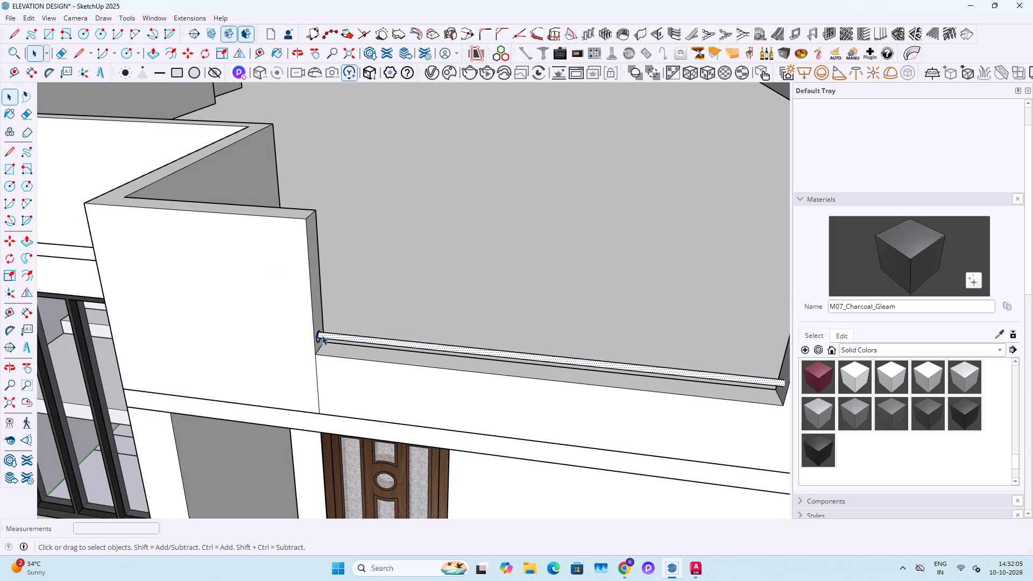
scroll(322, 335, "up", 15)
key("e")
left_click(314, 362)
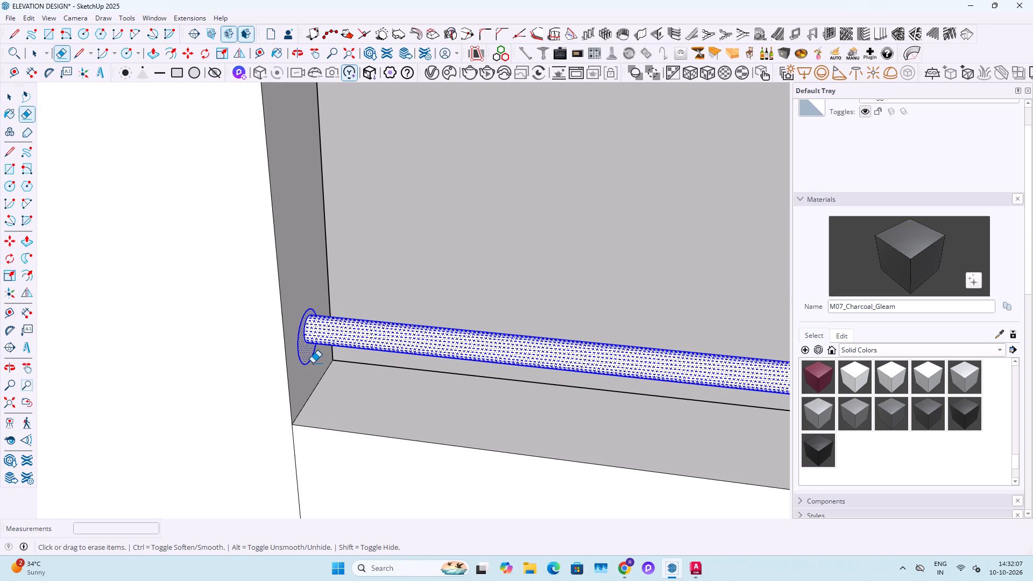
left_click(310, 362)
Select the whole thin rail across the parapet gap and make it a group.
key("space")
triple_click(356, 324)
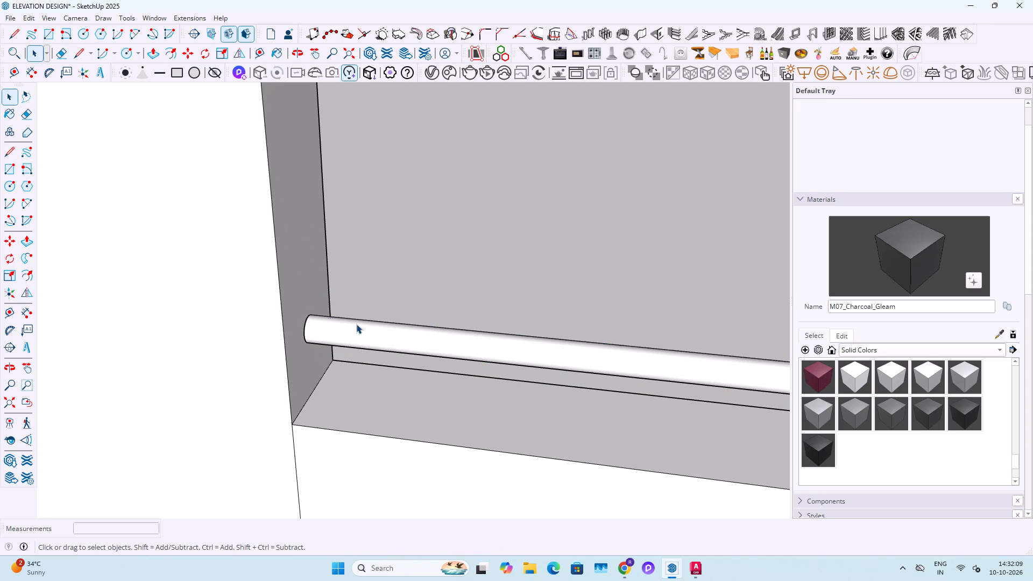
right_click(356, 324)
left_click(414, 154)
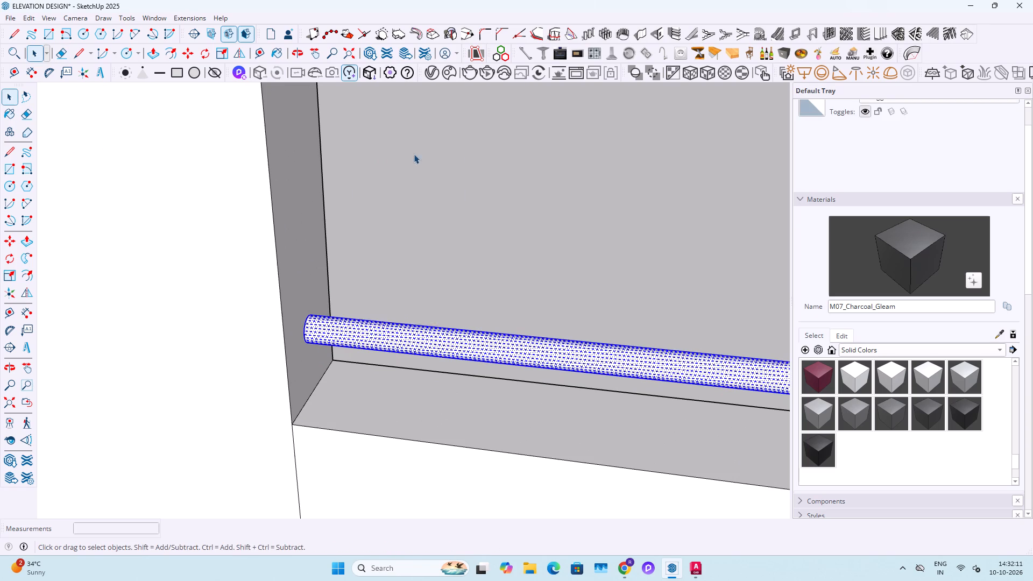
Copy the rail group 4" upward, and copy that new rail another 4" upward.
scroll(310, 404, "down", 8)
key("m")
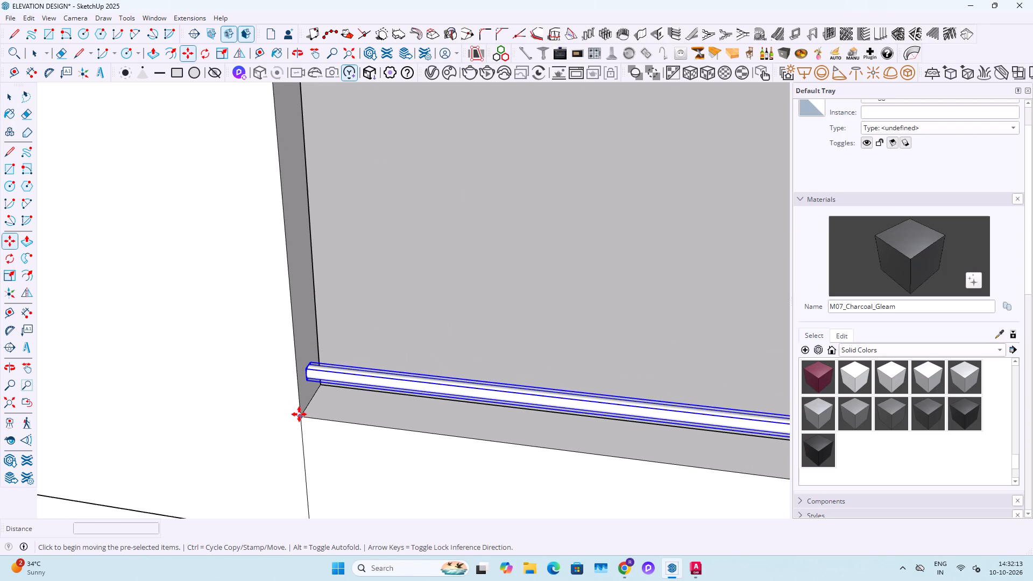
left_click(299, 414)
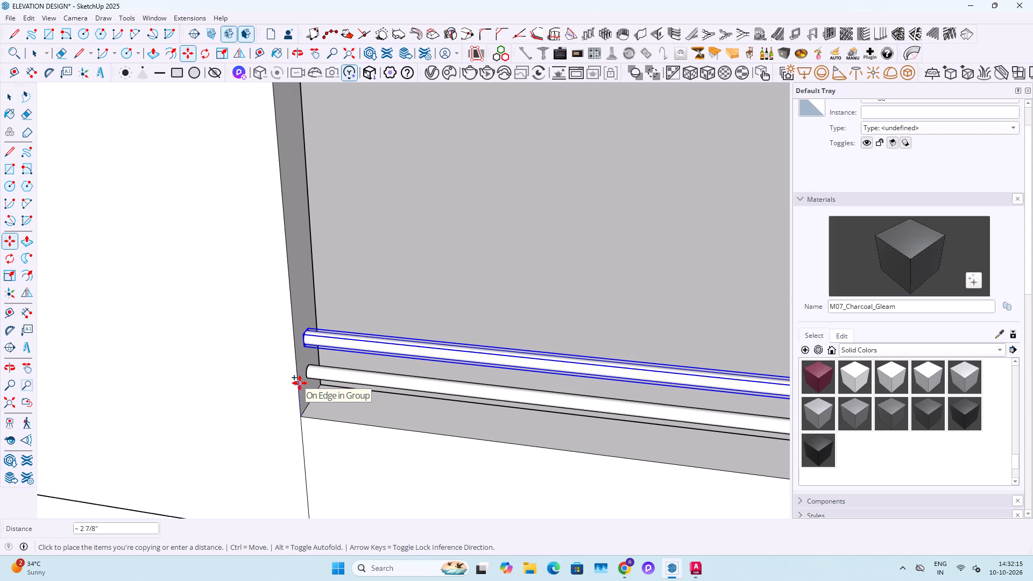
type("4\"")
key("Return")
key("x")
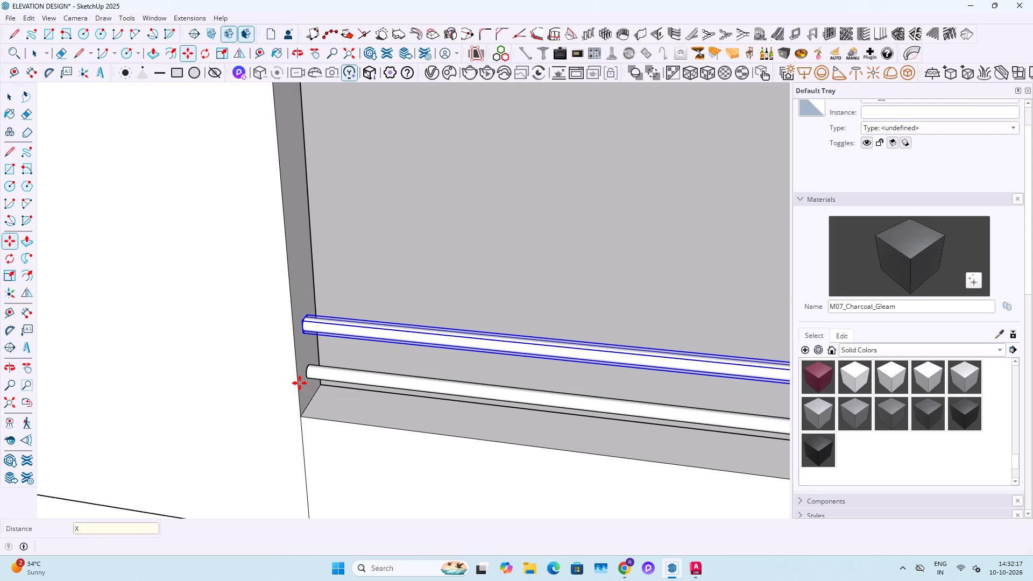
key("space")
key("m")
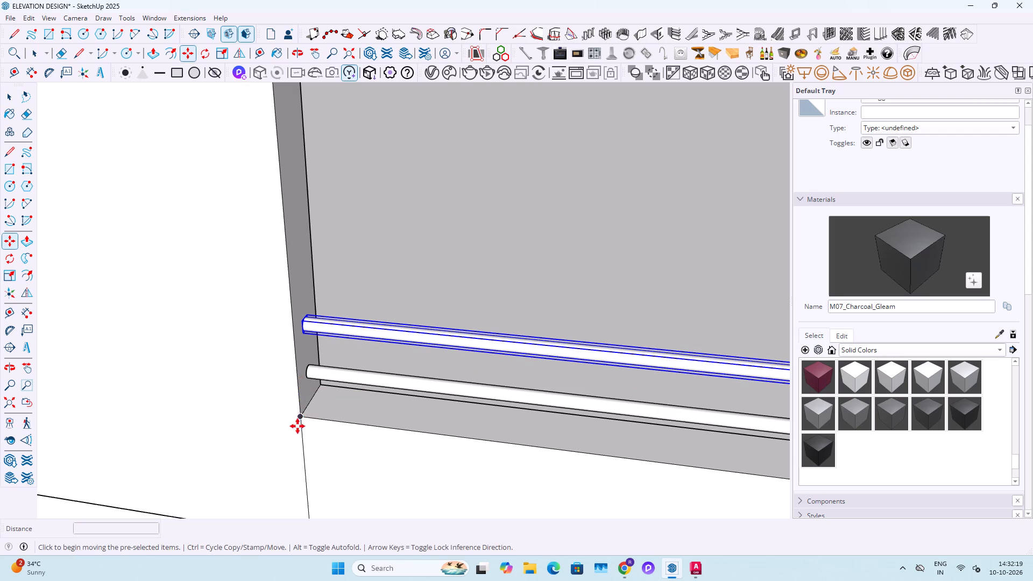
left_click(299, 420)
type("4\"")
key("Return")
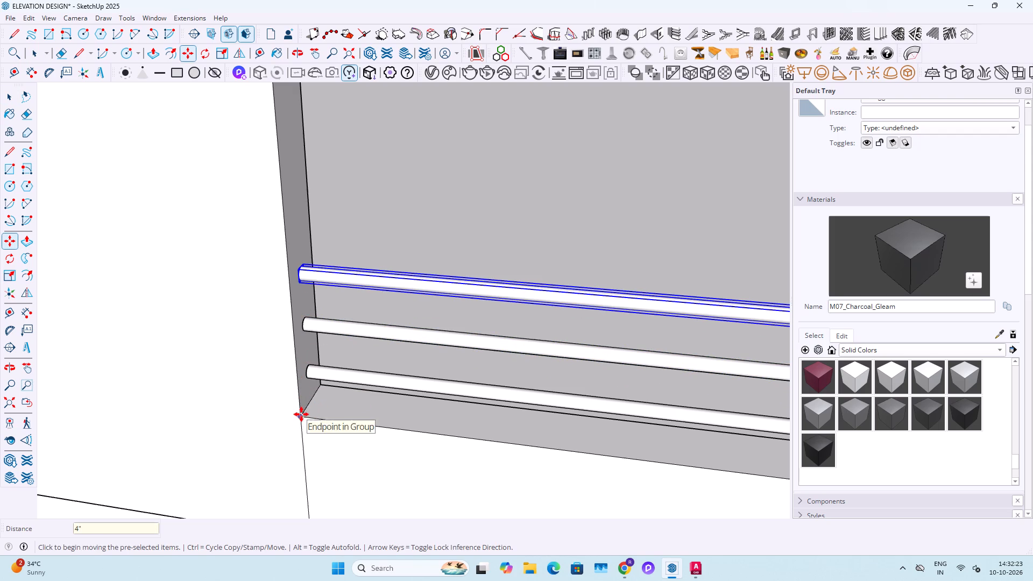
Add two more rails above the existing three by repeating the 4" upward copy.
left_click(301, 414, "ctrl")
key("4")
key("shift+quotedbl")
key("Return")
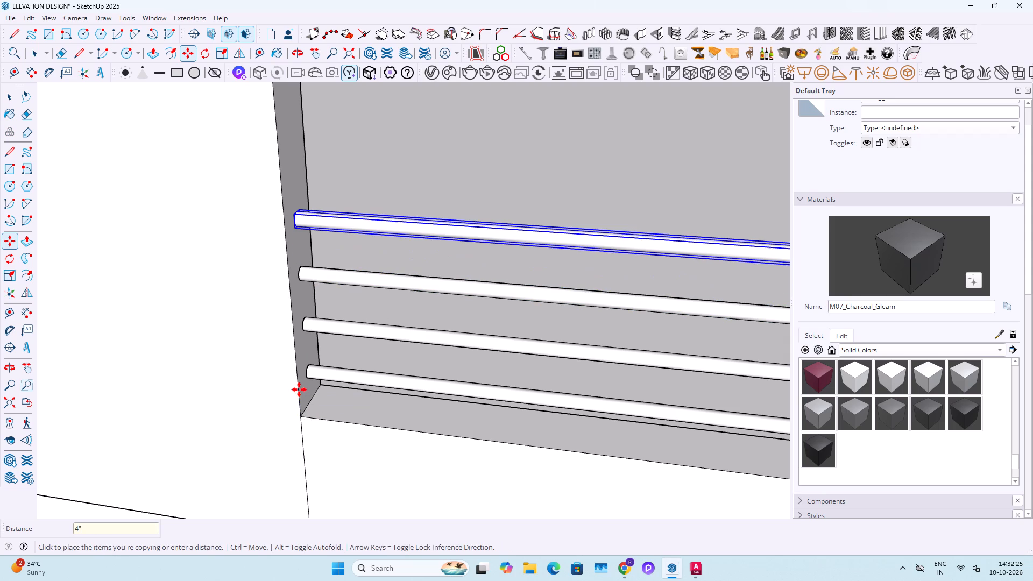
left_click(297, 413, "ctrl")
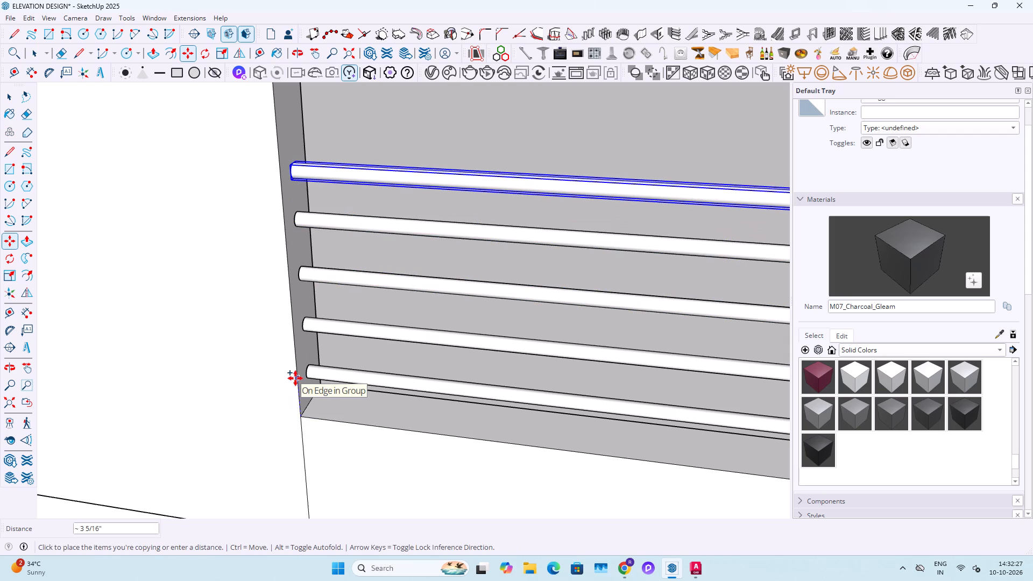
type("4\"")
key("Return")
Paint all five parapet rails with the M06_Steel_Smoke material and clear the selection.
scroll(301, 406, "down", 9)
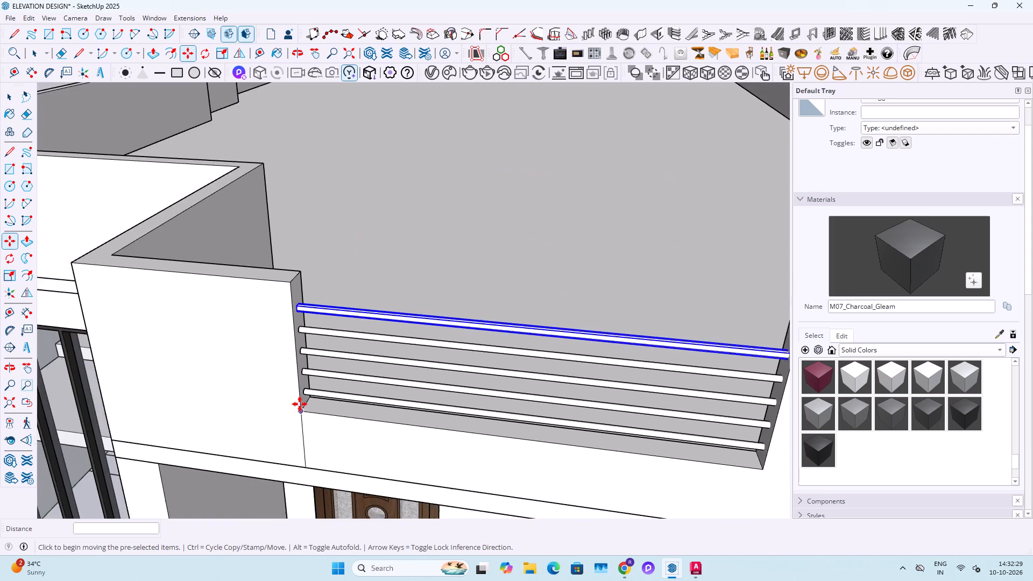
middle_click_drag(298, 394, 145, 324)
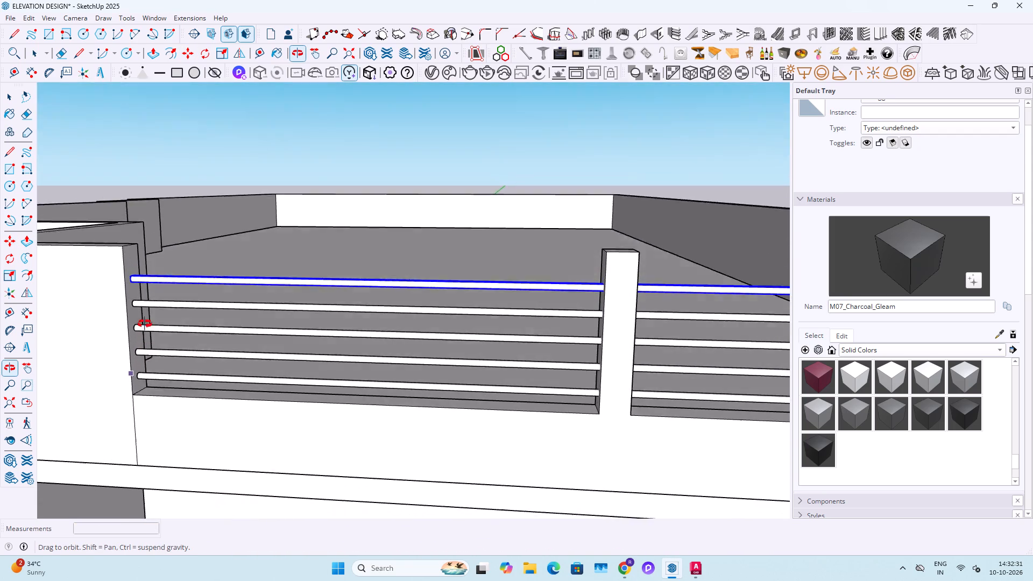
middle_click_drag(145, 324, 145, 323)
key("space")
key("space")
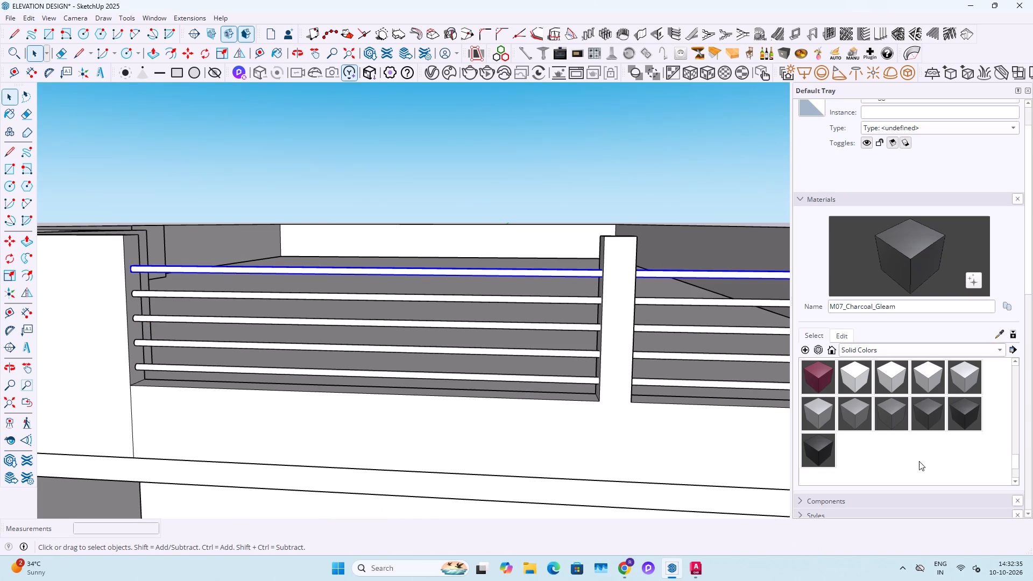
left_click(900, 429)
left_click(669, 273)
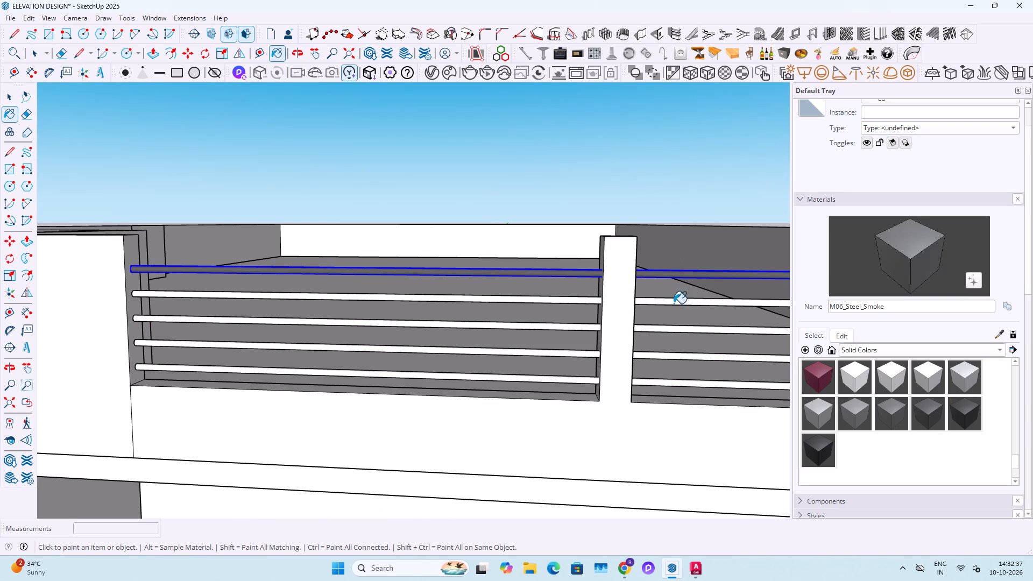
left_click(674, 303)
left_click(678, 327)
left_click(679, 357)
left_click(676, 383)
scroll(556, 395, "down", 12)
key("space")
left_click(665, 252)
Place a guide 4" below the top edge of the taller parapet section on the window side of the railing.
middle_click_drag(567, 378, 604, 330)
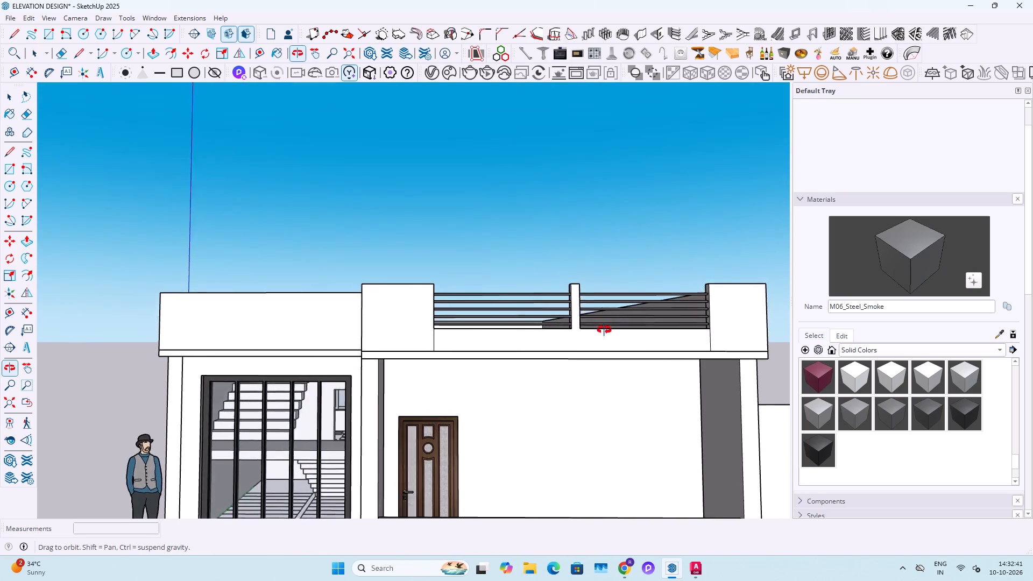
middle_click_drag(604, 330, 593, 336)
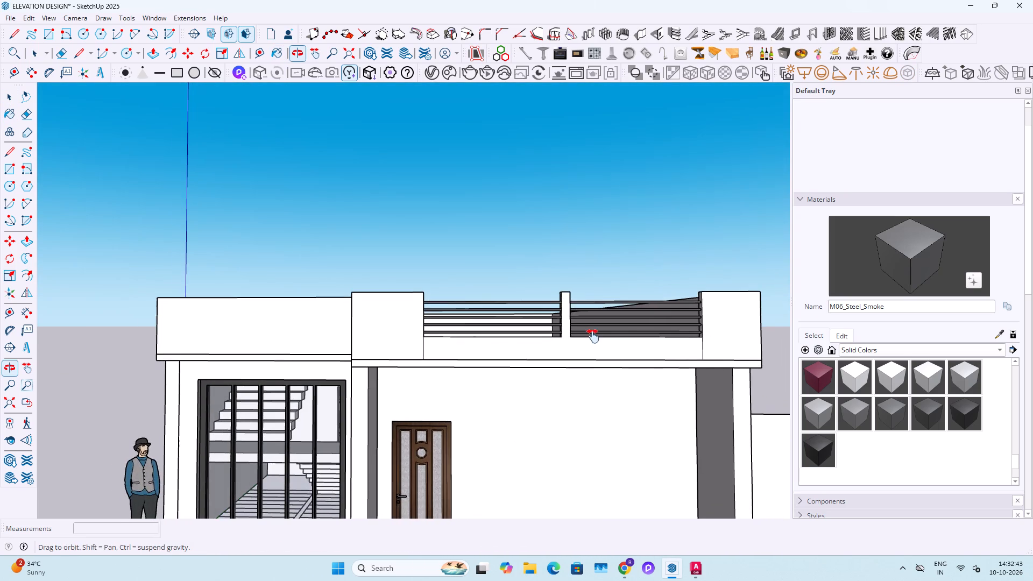
middle_click_drag(593, 336, 494, 343)
scroll(256, 336, "up", 5)
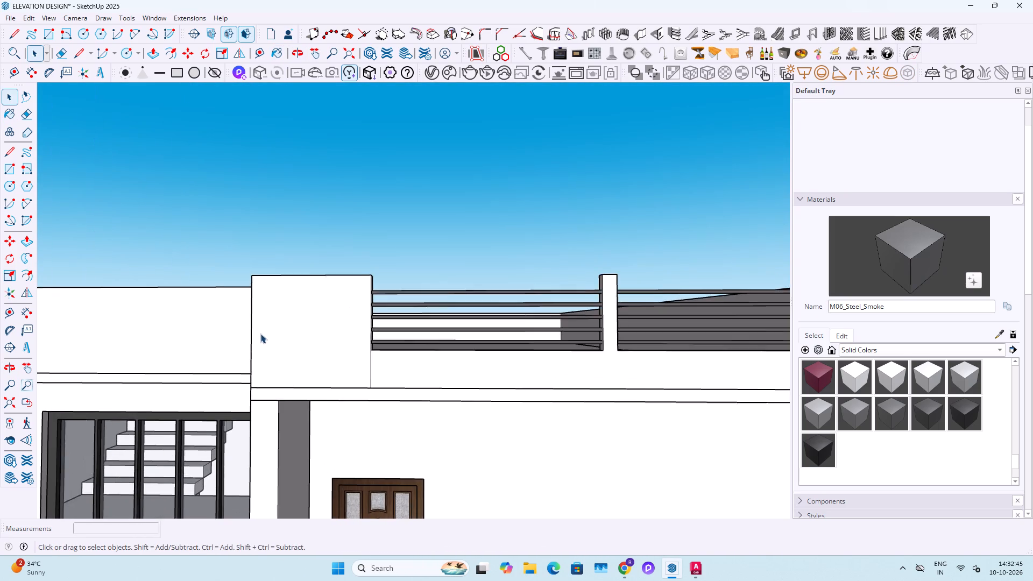
scroll(260, 334, "up", 1)
middle_click_drag(261, 334, 296, 342)
key("t")
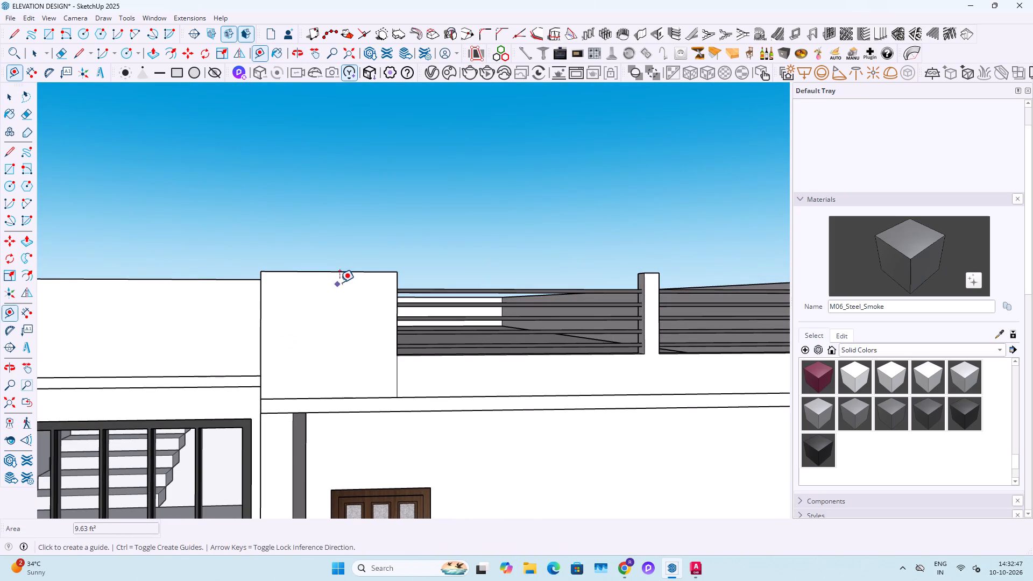
left_click(349, 273)
key("4")
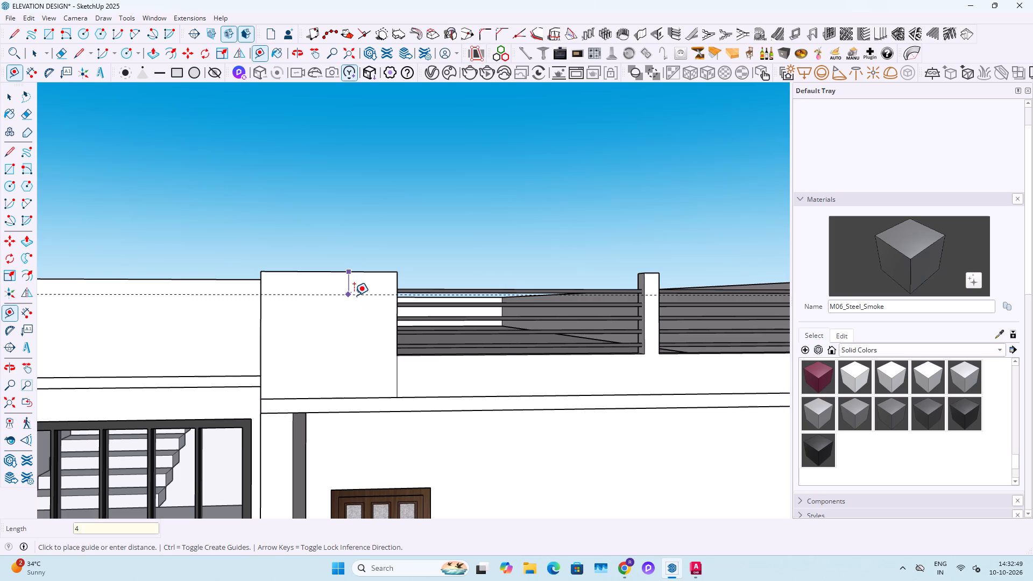
key("shift+quotedbl")
key("Return")
Open the parapet group above the glazed front and draw a short line across the wall's top face near each corner.
middle_click_drag(341, 307, 355, 343)
key("space")
scroll(305, 296, "up", 3)
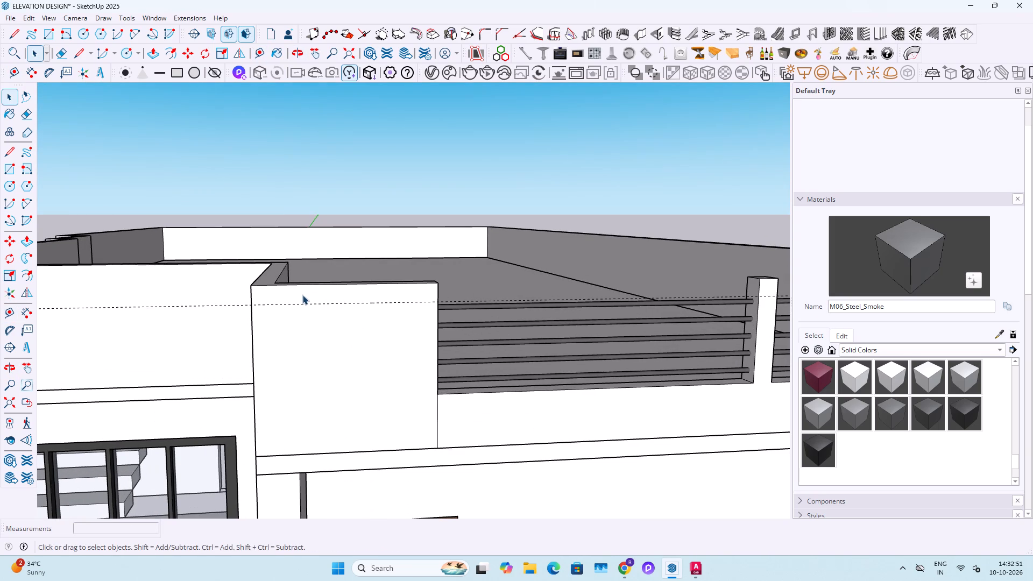
scroll(357, 356, "up", 3)
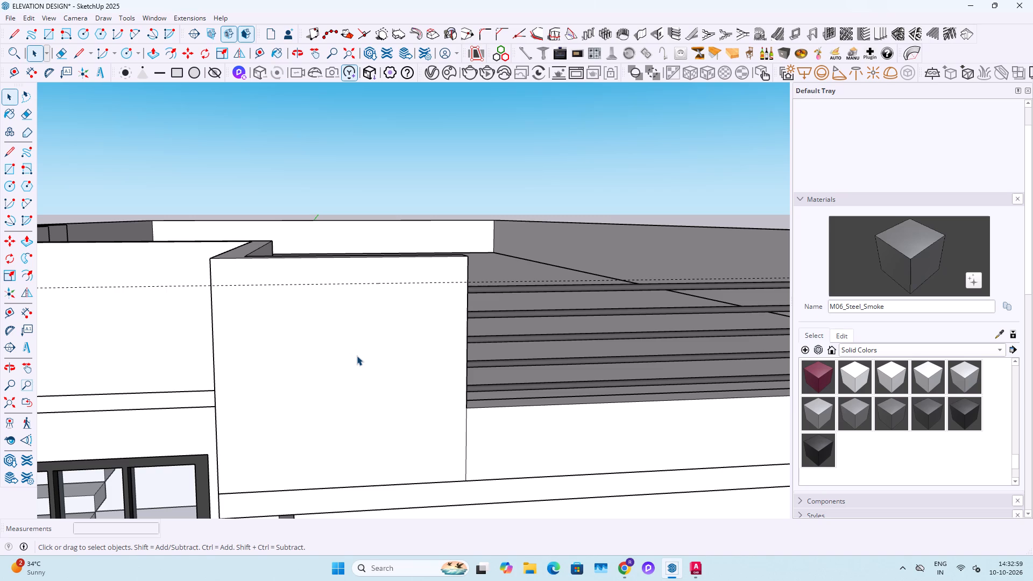
scroll(357, 356, "down", 4, "shift")
middle_click_drag(209, 337, 551, 357, "shift")
double_click(356, 314)
middle_click_drag(358, 318, 371, 380)
left_click(281, 346)
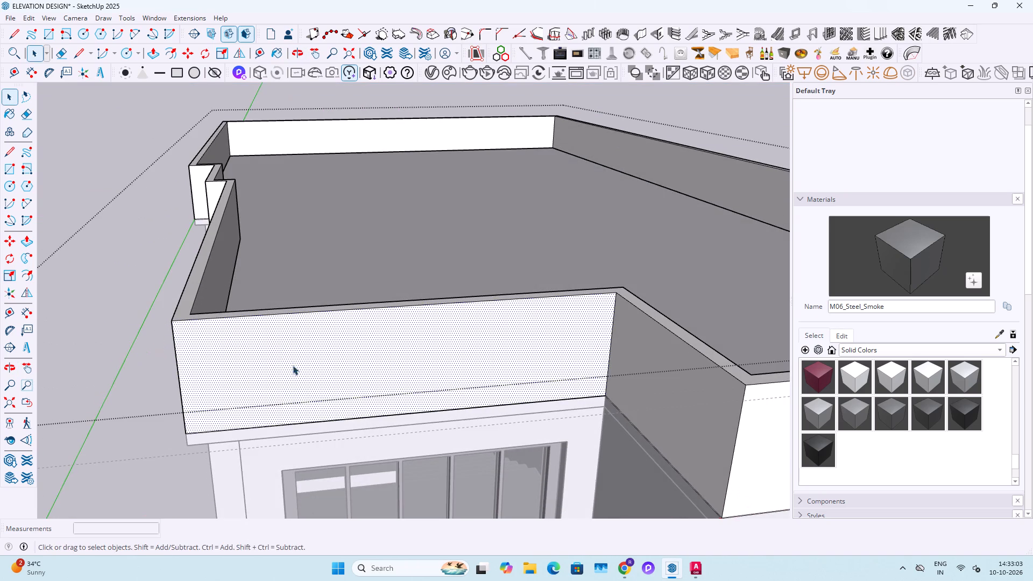
middle_click_drag(293, 365, 296, 389)
key("l")
scroll(246, 330, "up", 3)
left_click(213, 323)
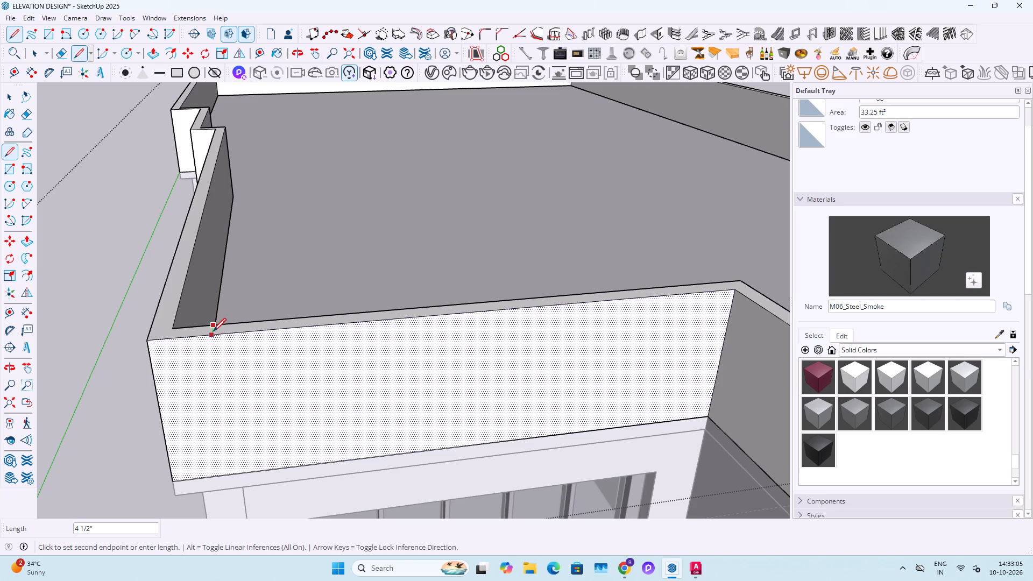
left_click(213, 333)
middle_click_drag(609, 320, 610, 396)
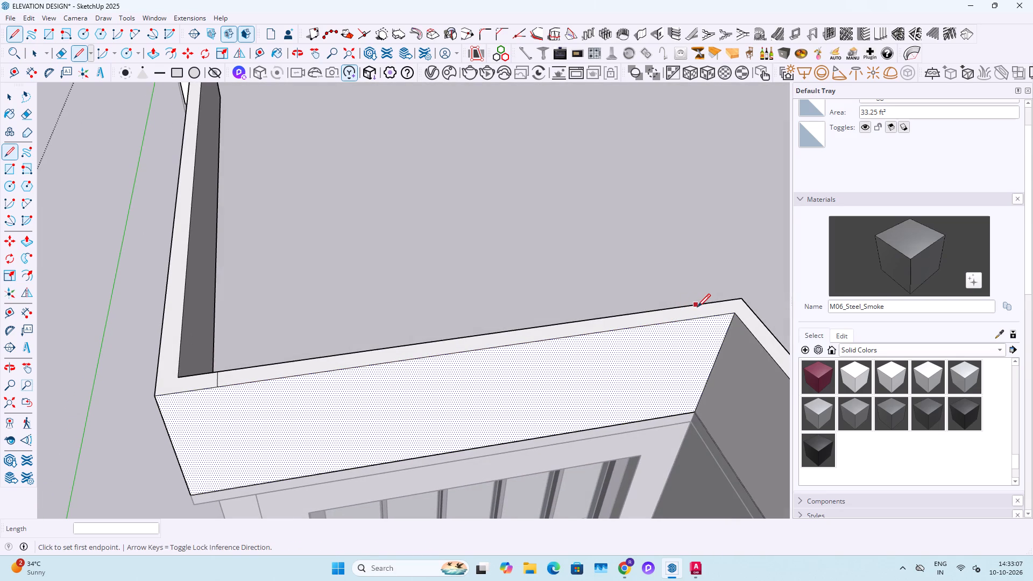
left_click(698, 308)
left_click(702, 315)
Draw a line down the parapet's front face from each short top line to the bottom edge, leaving a central panel.
key("space")
key("p")
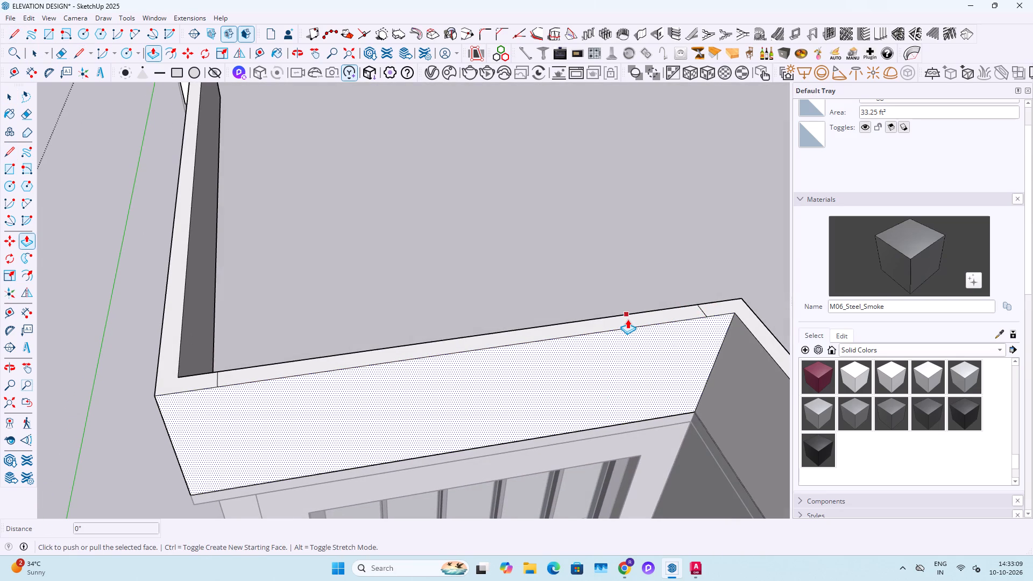
key("space")
middle_click_drag(663, 365, 653, 352)
key("l")
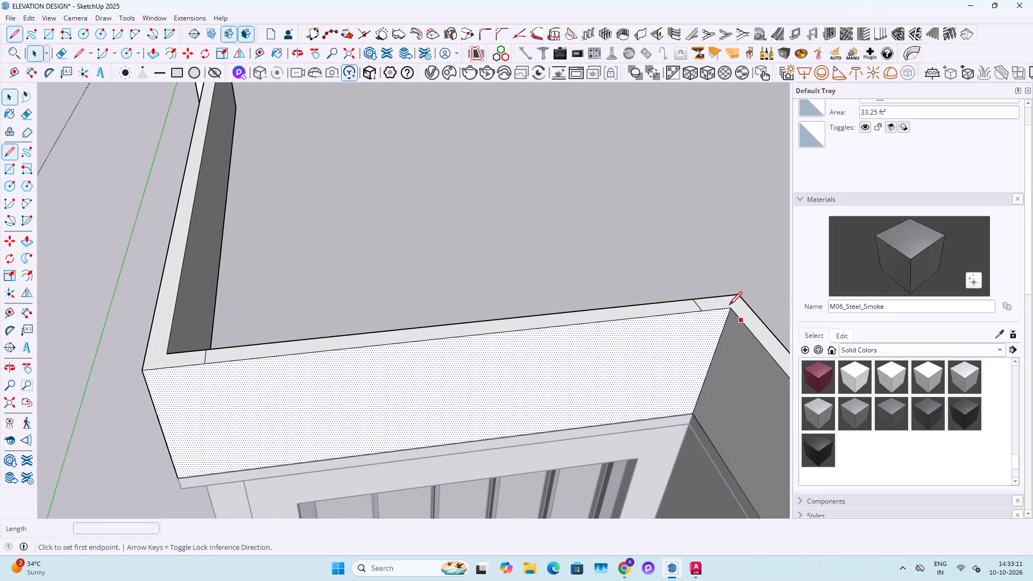
left_click(703, 314)
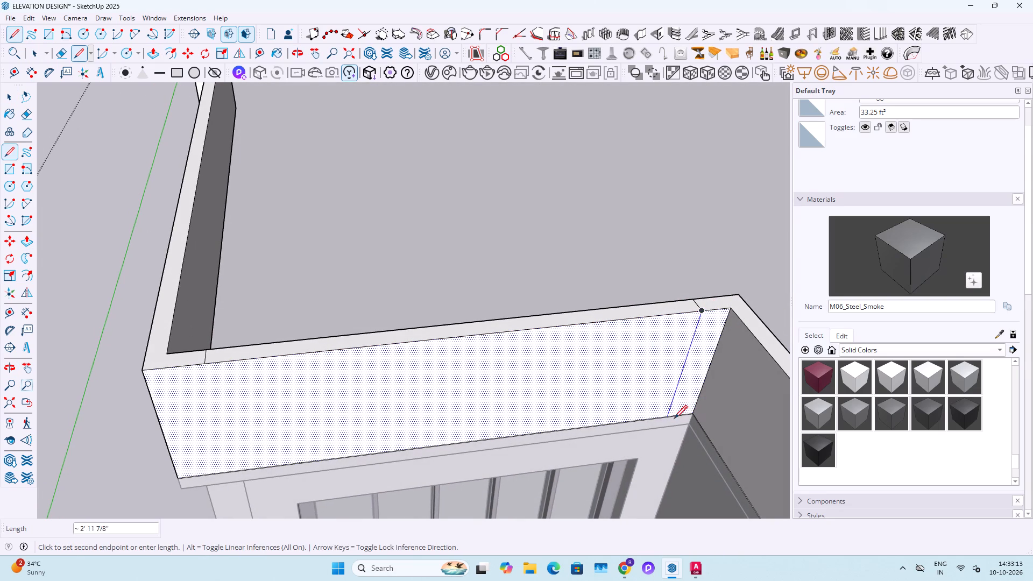
left_click(668, 420)
key("space")
scroll(582, 346, "down", 3)
key("l")
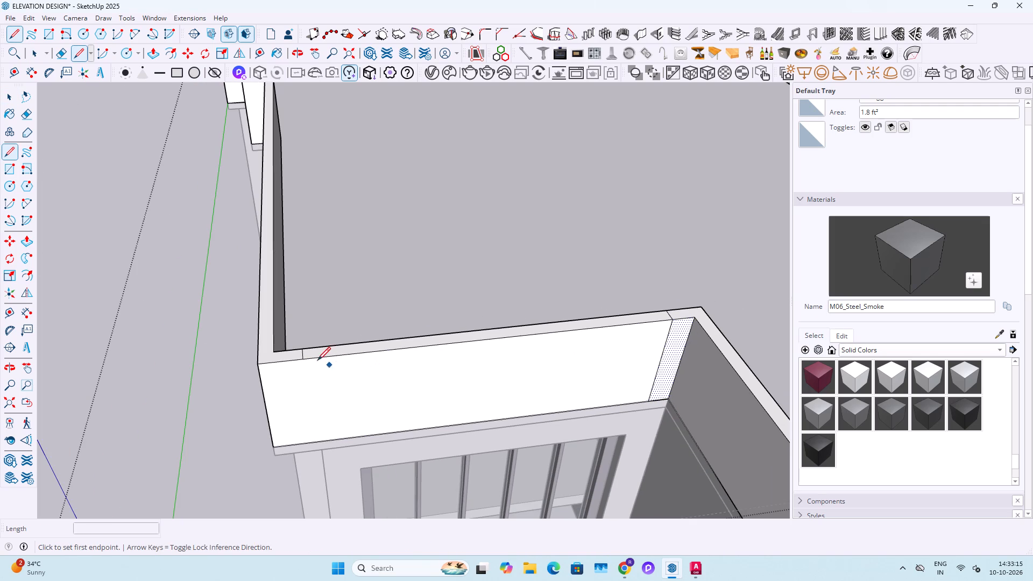
left_click(305, 360)
left_click(316, 443)
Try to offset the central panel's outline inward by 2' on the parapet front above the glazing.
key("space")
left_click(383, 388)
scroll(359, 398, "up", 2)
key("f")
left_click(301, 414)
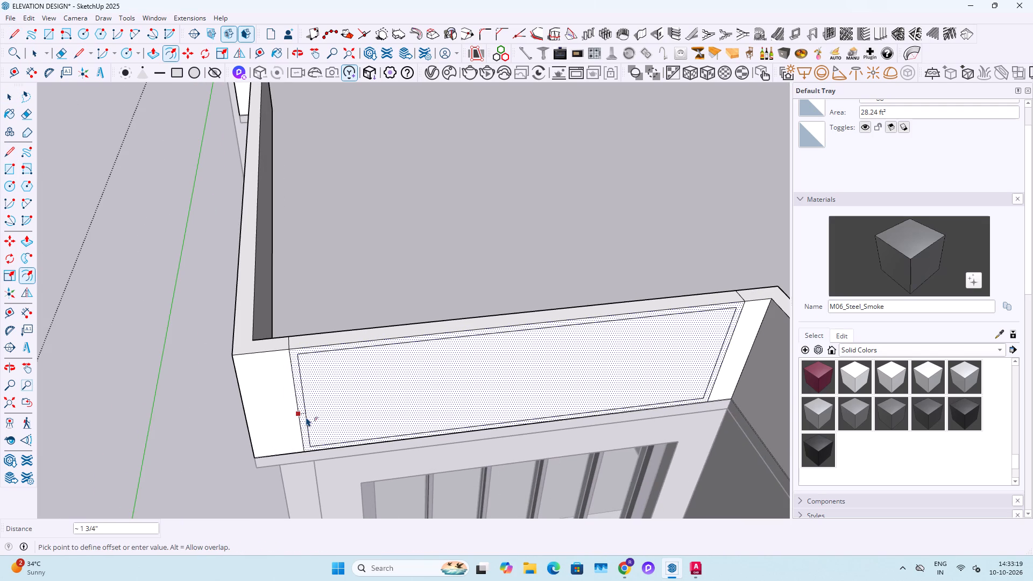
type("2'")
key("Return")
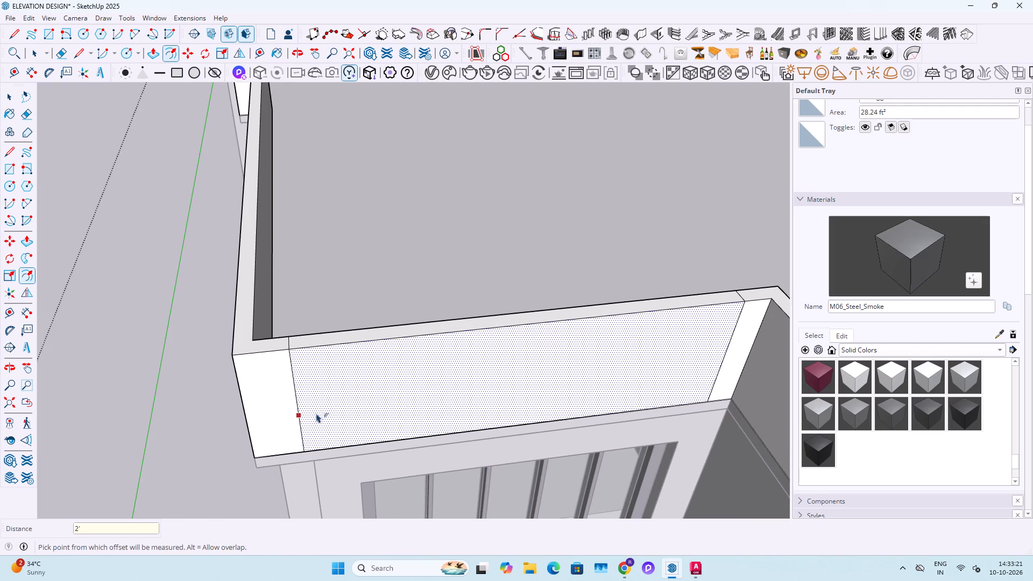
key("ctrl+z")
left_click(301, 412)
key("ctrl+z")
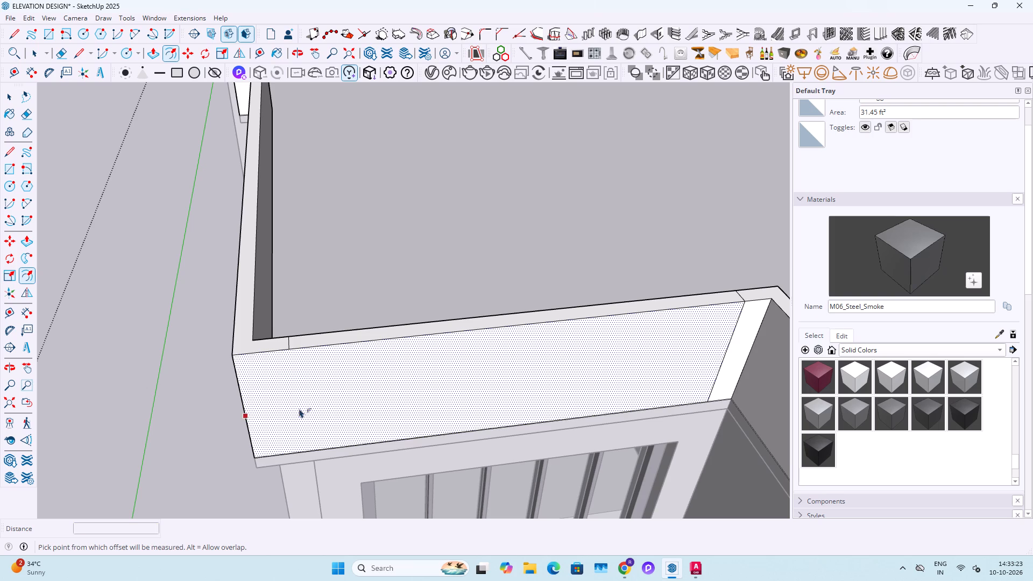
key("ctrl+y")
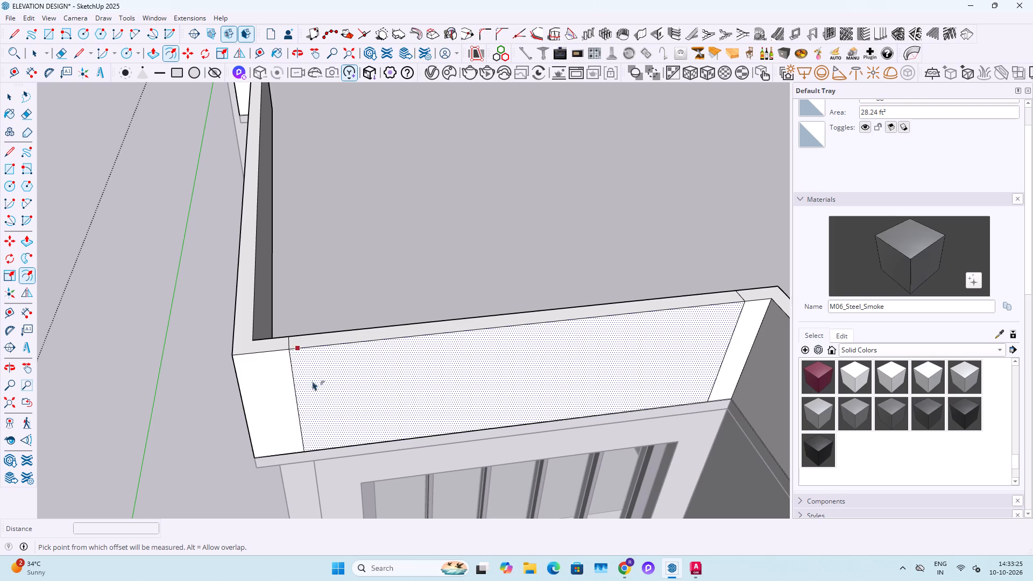
Offset the central panel's outline inward by 2" on the parapet front above the glazing.
key("space")
left_click(323, 382)
key("f")
left_click(303, 394)
key("3")
key("BackSpace")
type("2\"")
key("Return")
Push the inner panel face back through the parapet thickness to cut a framed opening, and leave the parapet group.
key("space")
left_click(514, 392)
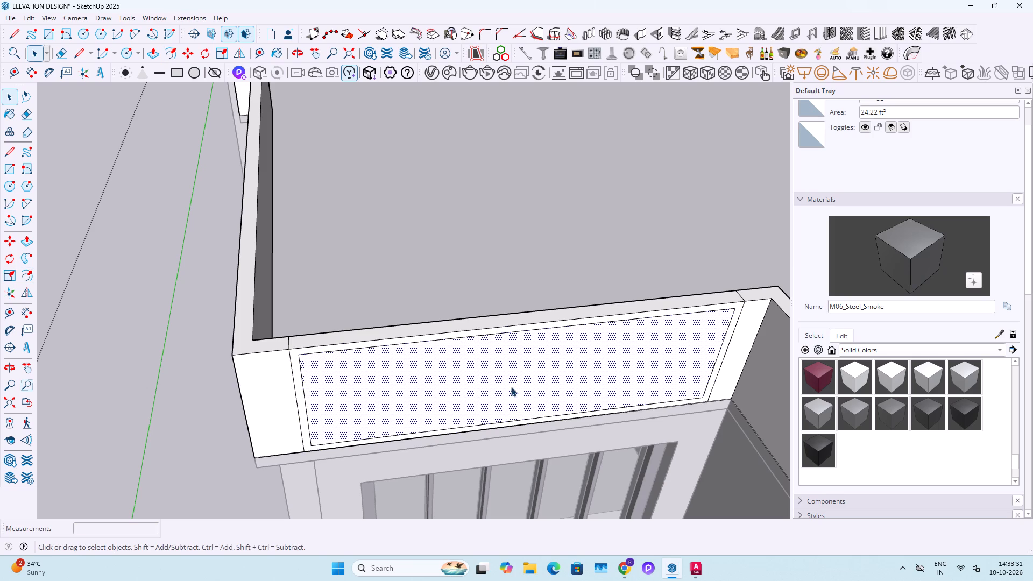
key("p")
left_click(510, 387)
key("ctrl+z")
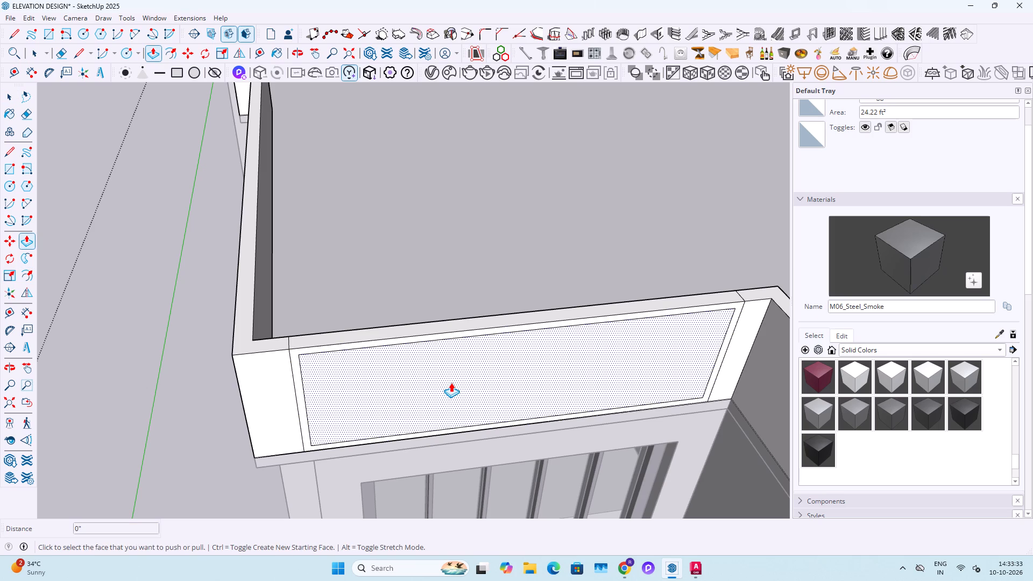
left_click(451, 382)
left_click(379, 363)
key("space")
scroll(329, 326, "down", 5)
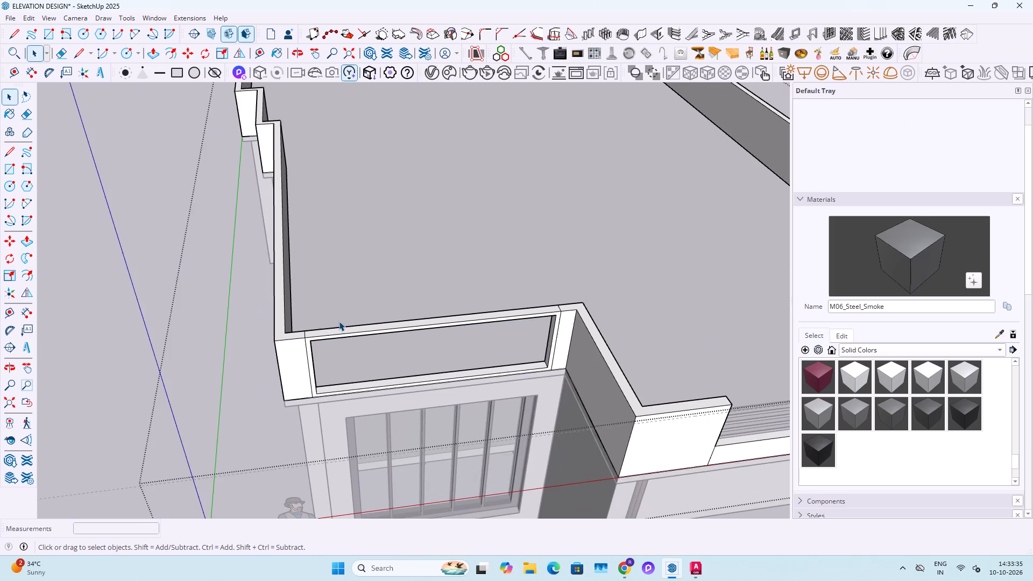
key("Escape")
scroll(349, 321, "down", 4)
middle_click_drag(406, 337, 395, 249)
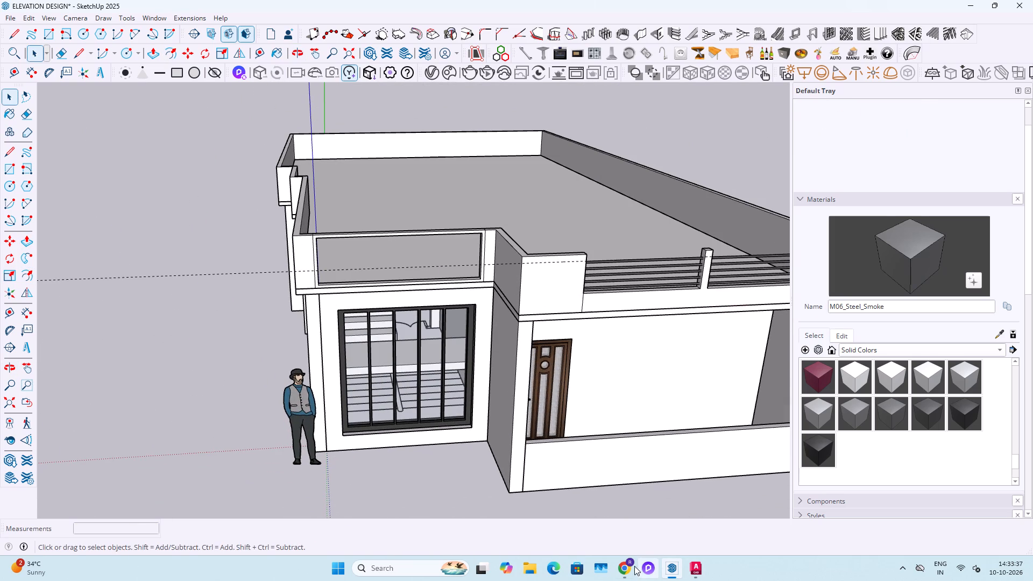
Switch to 3D Warehouse in Chrome and search the models for CNC.
left_click(631, 565)
left_click(672, 203)
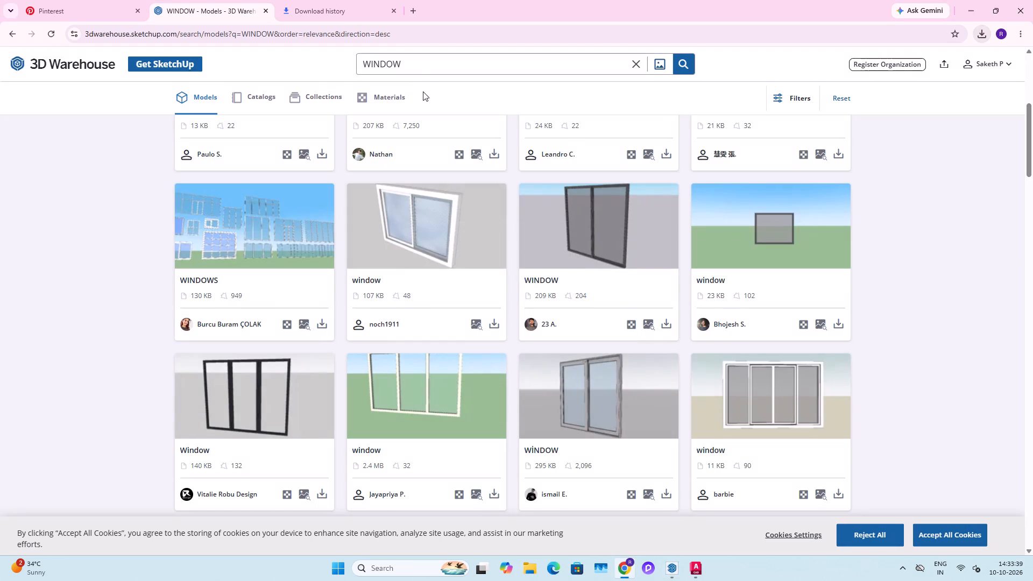
left_click_drag(414, 61, 342, 80)
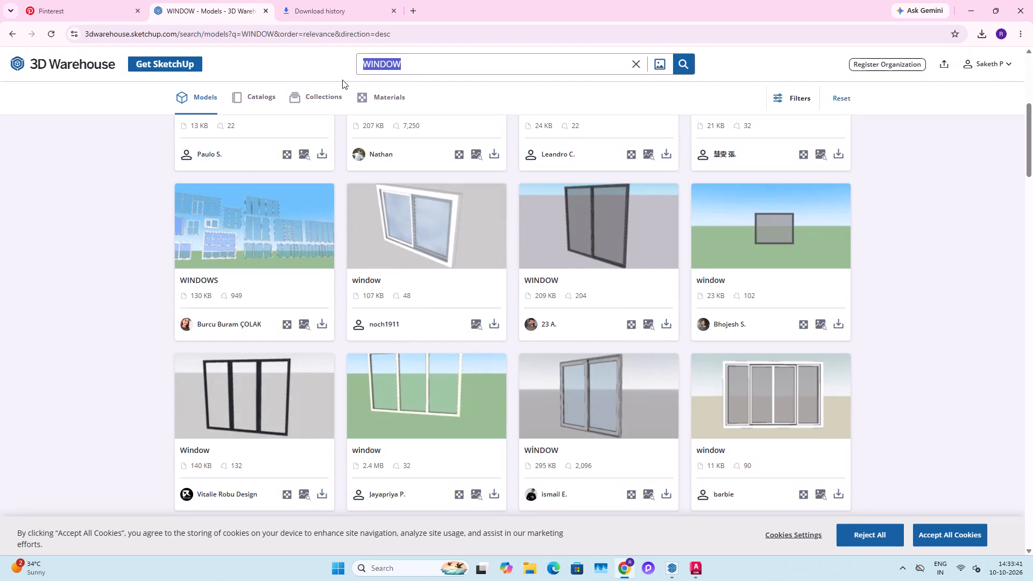
key("BackSpace")
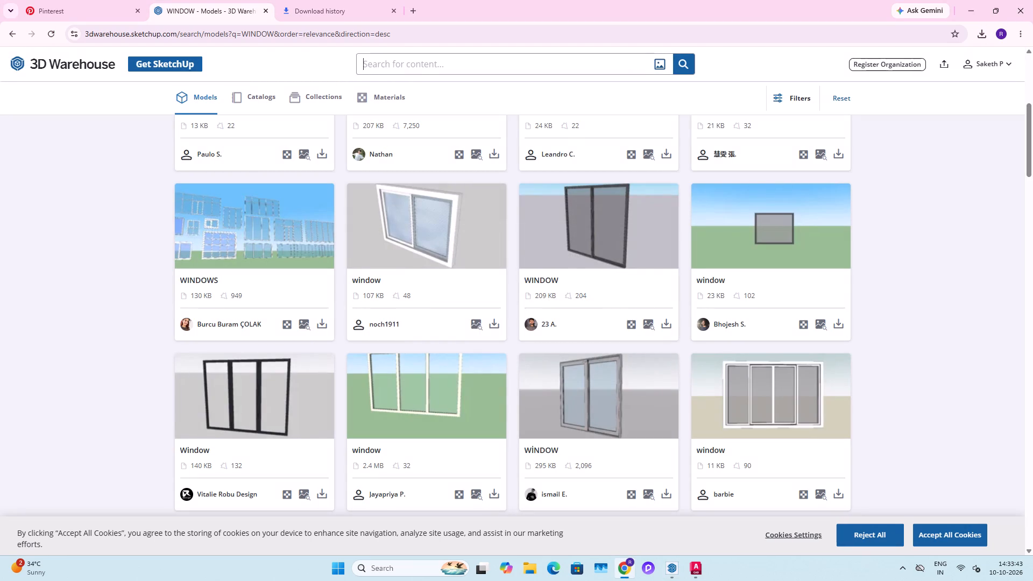
type("CNC")
key("Return")
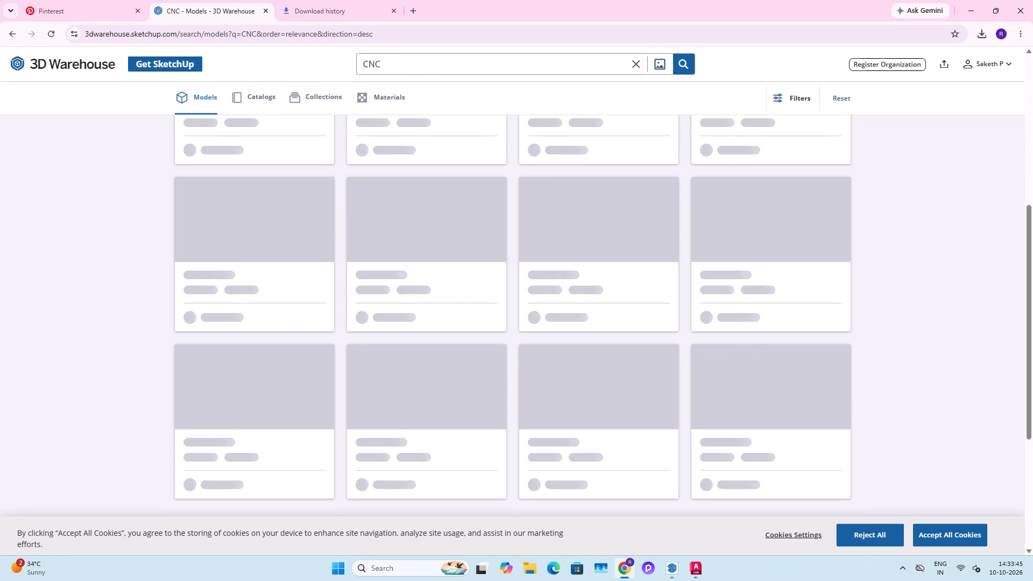
Browse the CNC models, including the CHIECLA panel, for a lattice screen suited to the parapet opening.
scroll(530, 270, "up", 1)
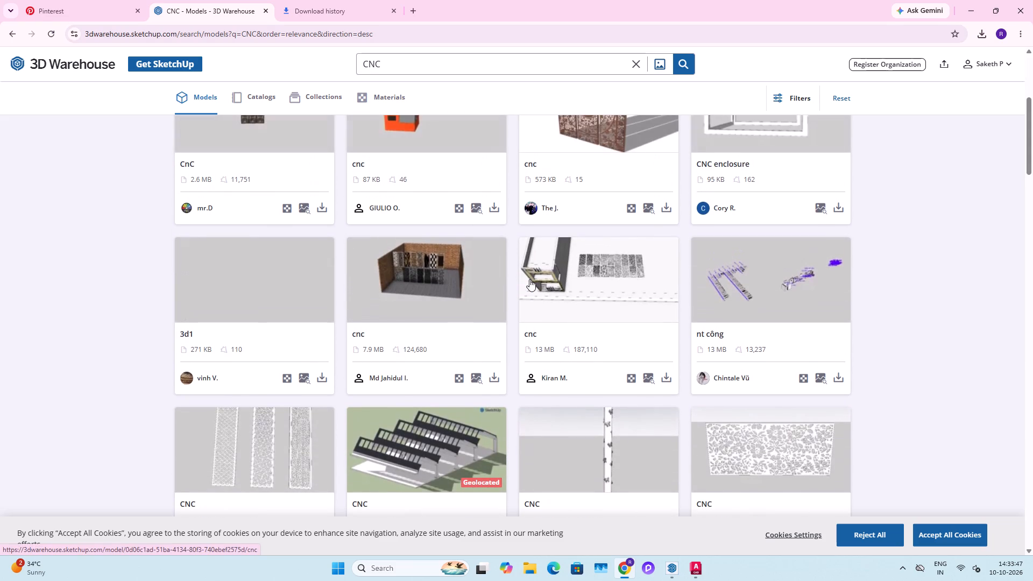
scroll(529, 279, "up", 7)
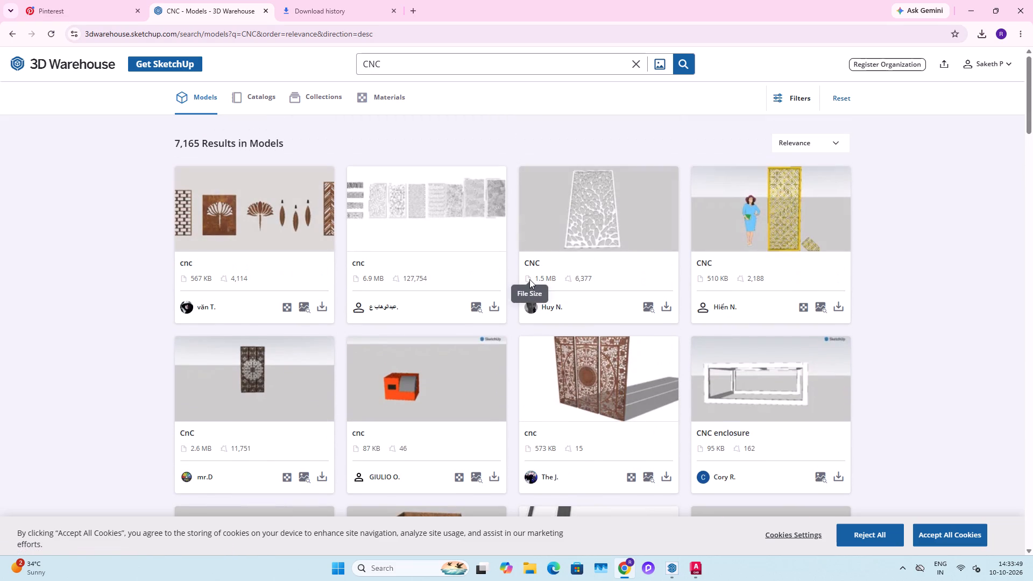
scroll(529, 279, "down", 11)
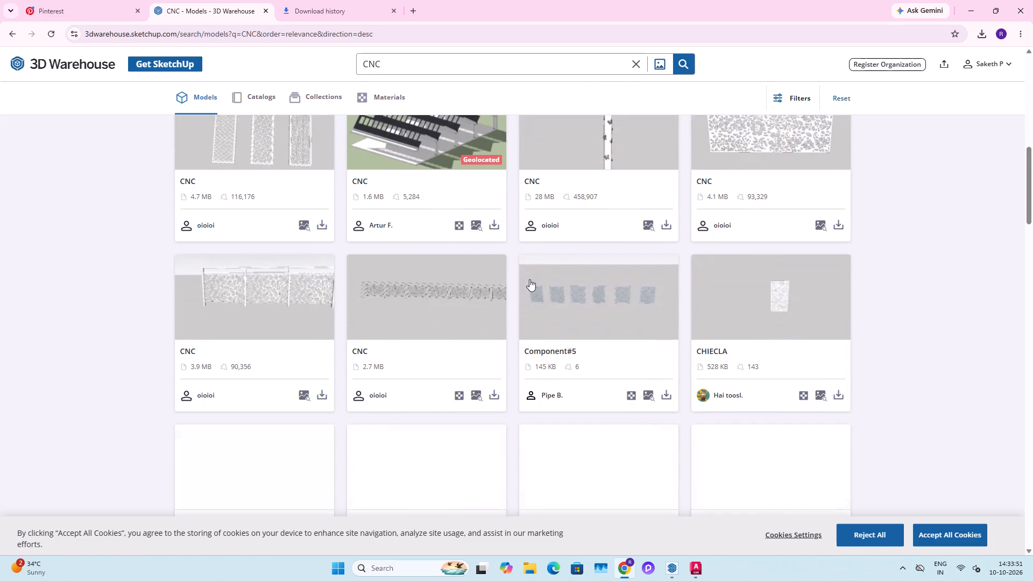
scroll(529, 279, "down", 3)
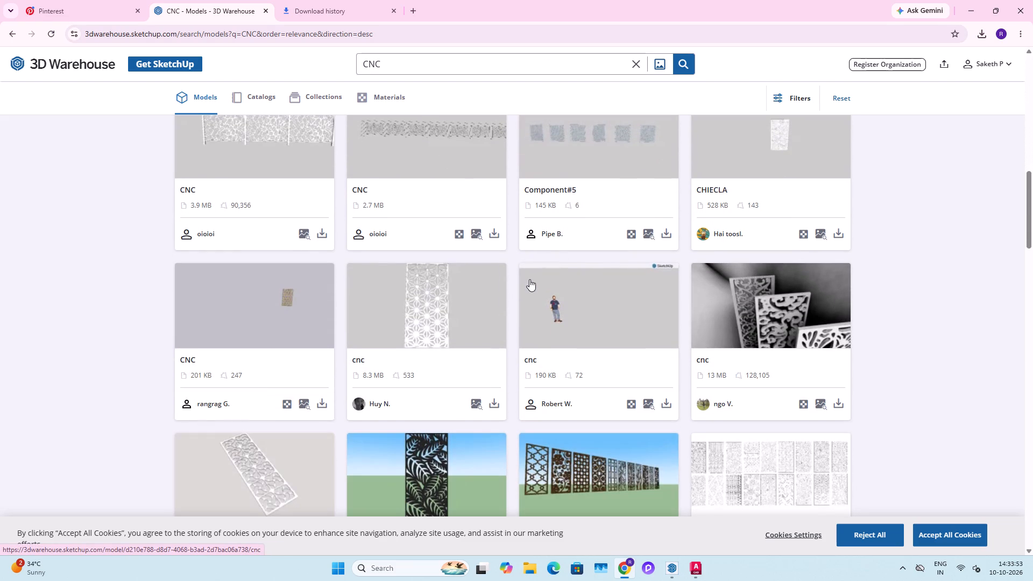
scroll(529, 279, "up", 1)
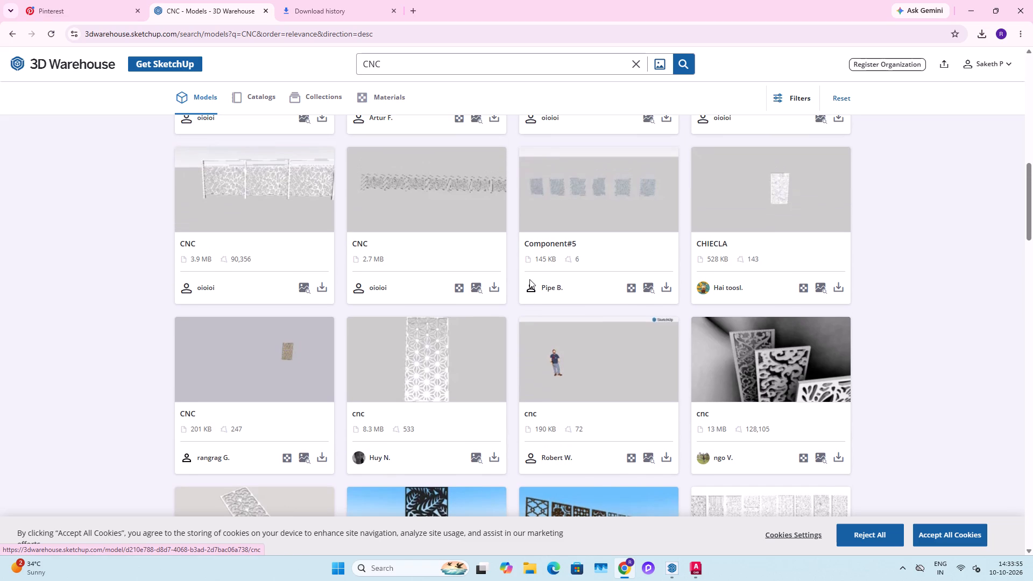
left_click(741, 186)
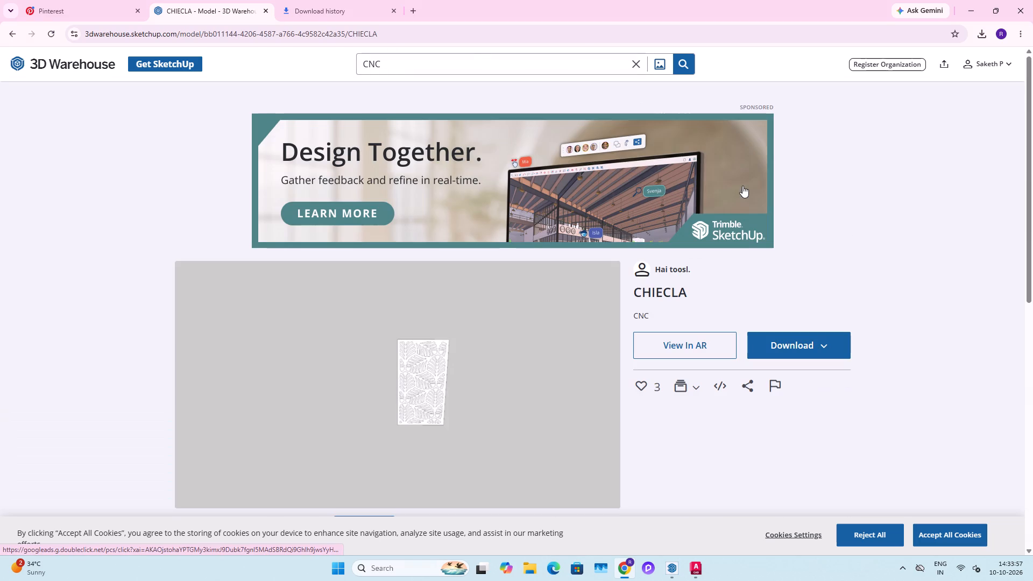
left_click(9, 34)
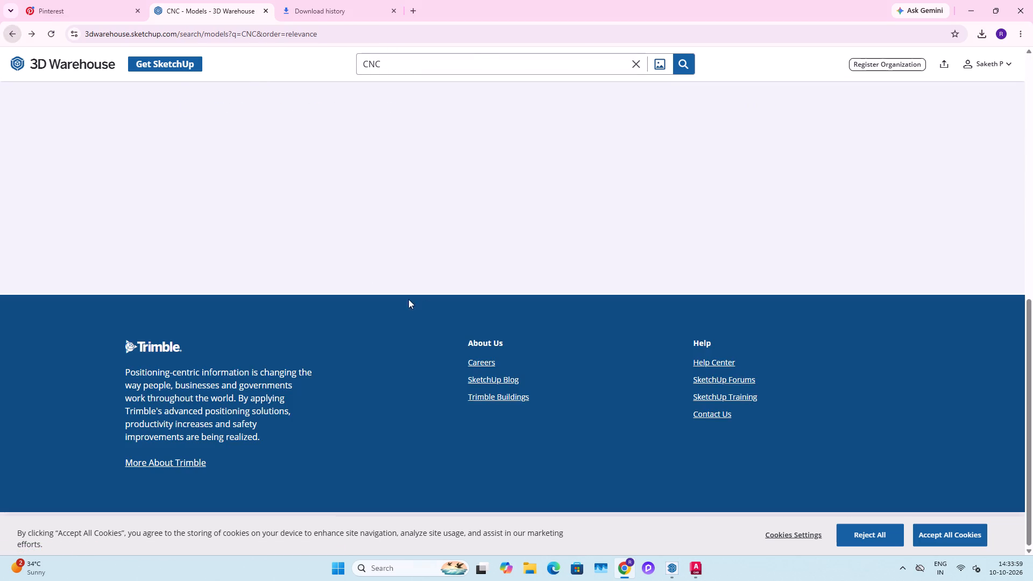
scroll(442, 303, "up", 7)
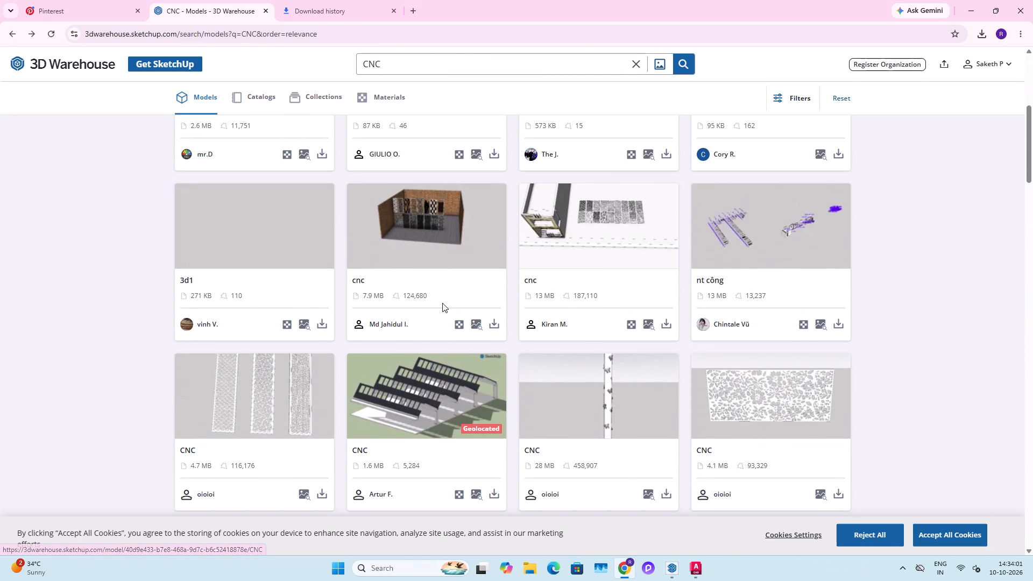
scroll(442, 303, "up", 9)
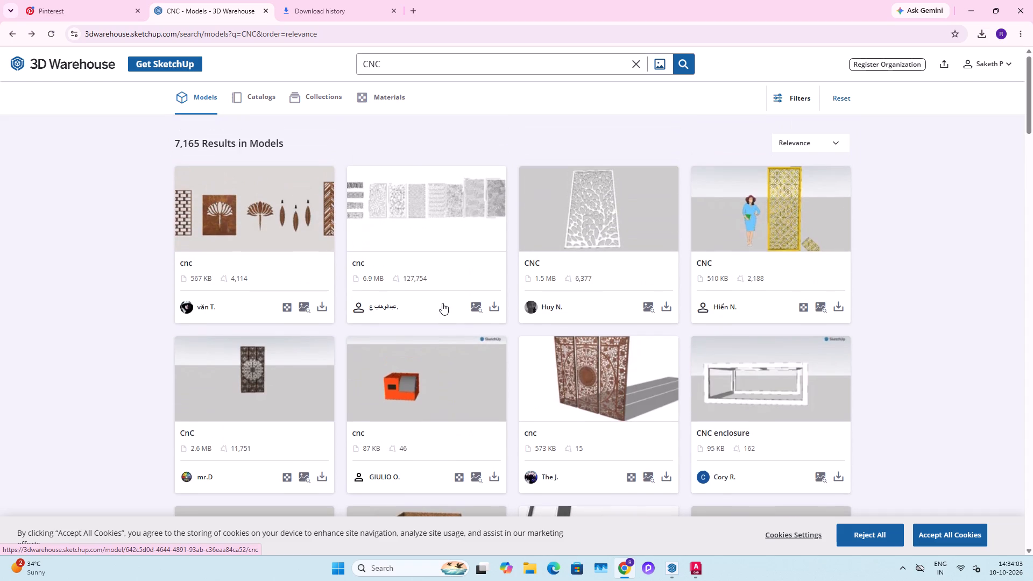
scroll(442, 303, "down", 18)
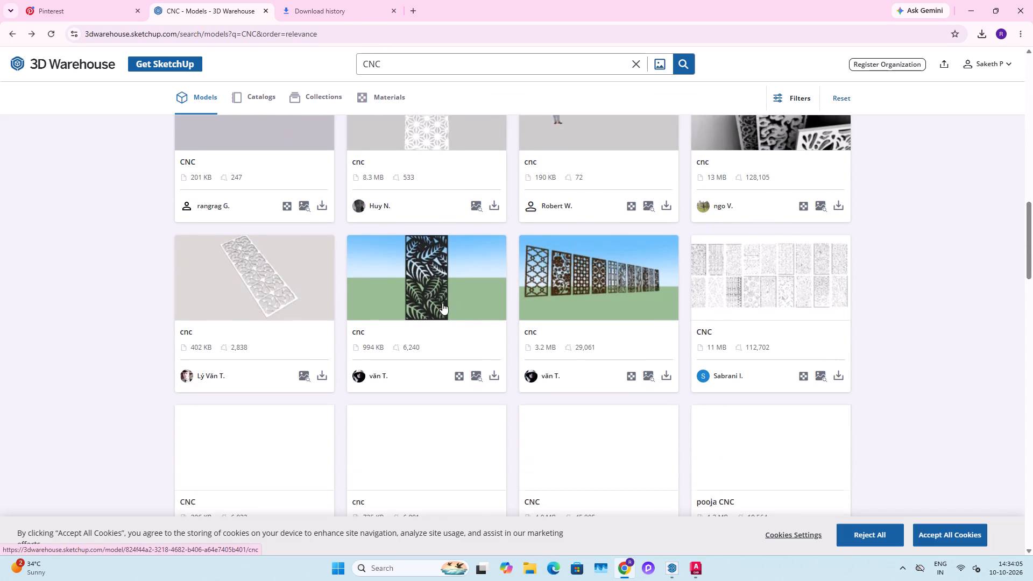
scroll(442, 303, "down", 4)
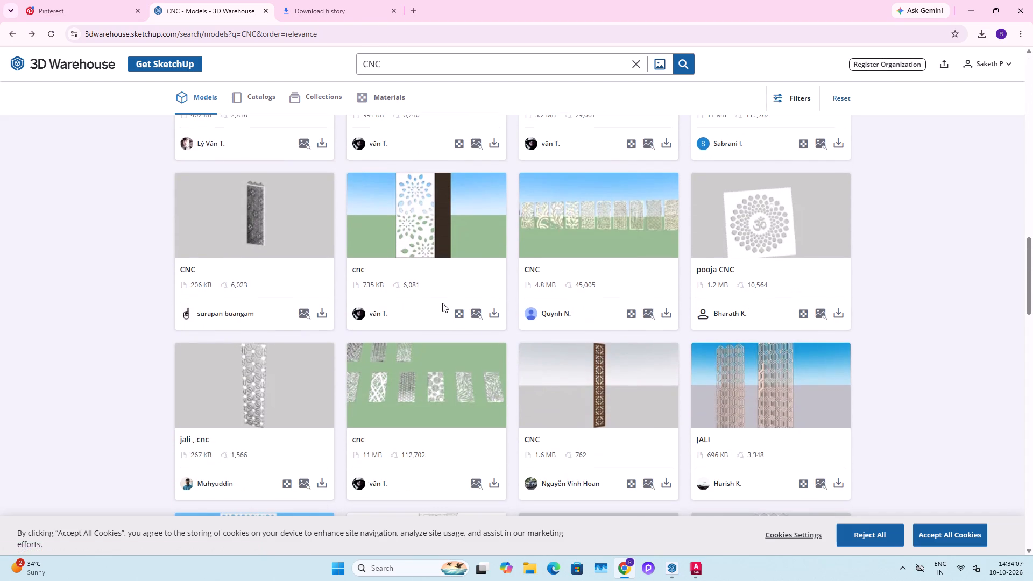
Download the JALI model as a SketchUp file and save it in Downloads as JALI+2.
left_click(733, 391)
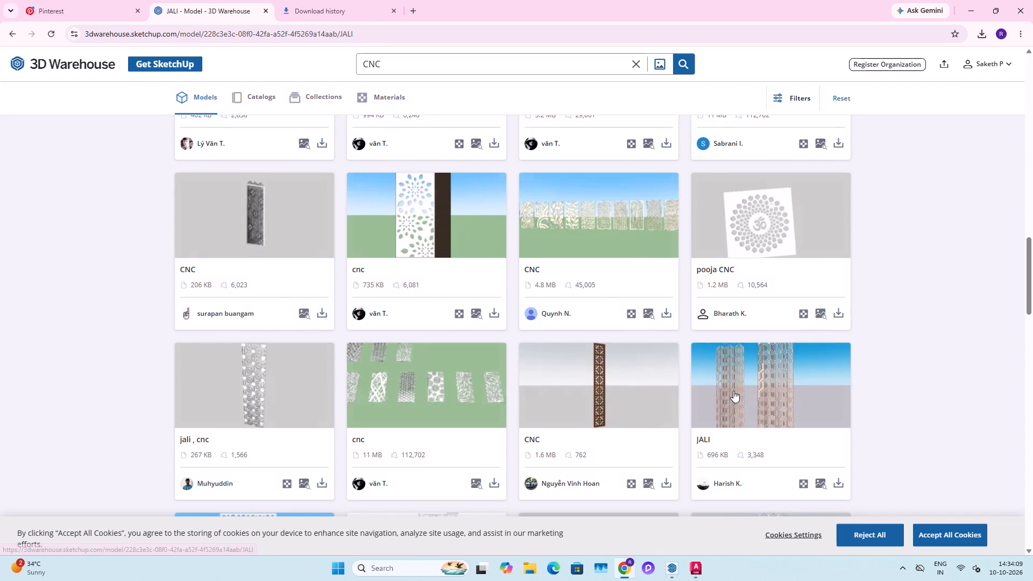
left_click(833, 356)
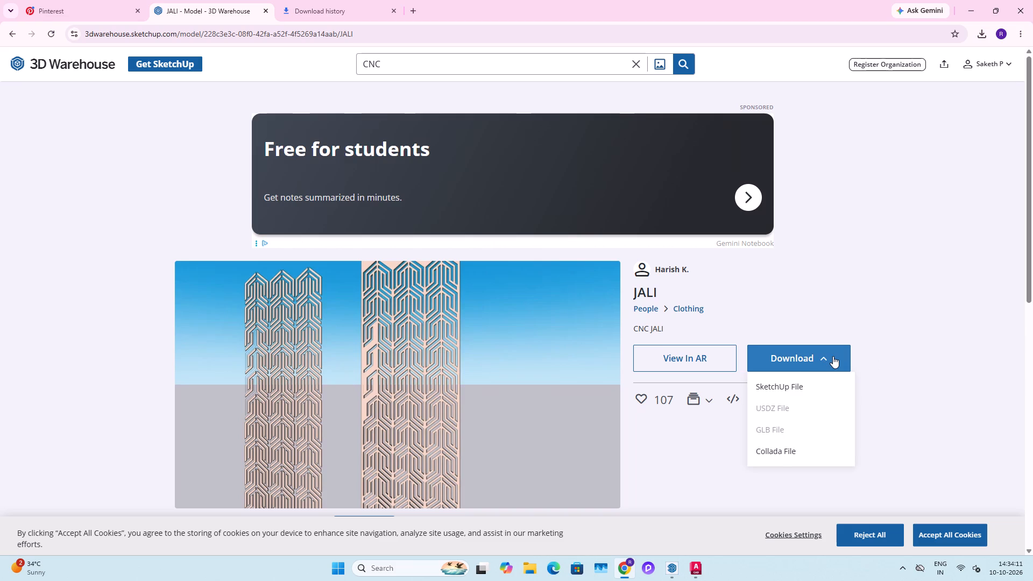
left_click(789, 385)
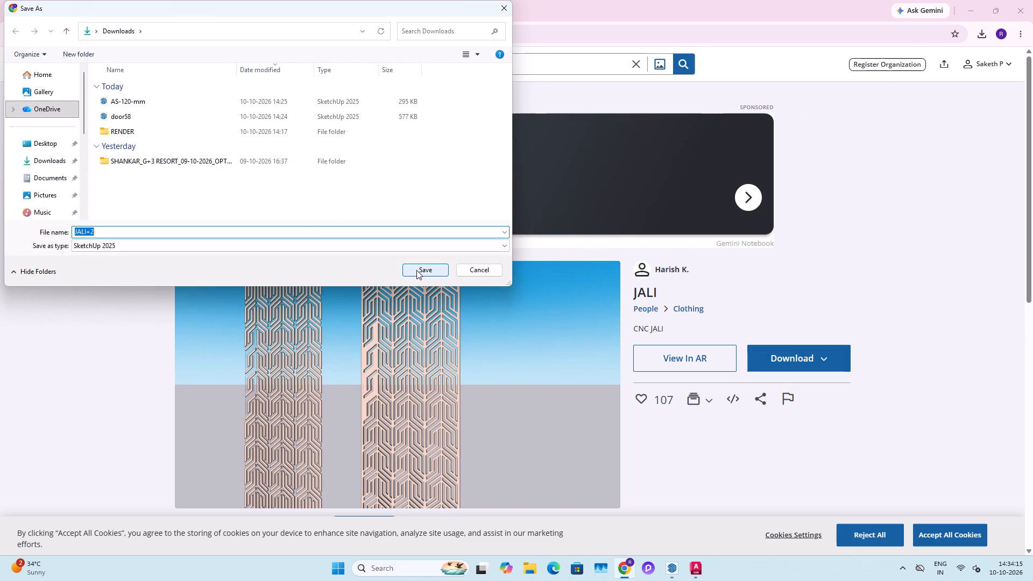
left_click(416, 270)
Bring the downloaded JALI+2 file into the SketchUp model, placing it in front of the glazed window beside the standing figure.
left_click(981, 37)
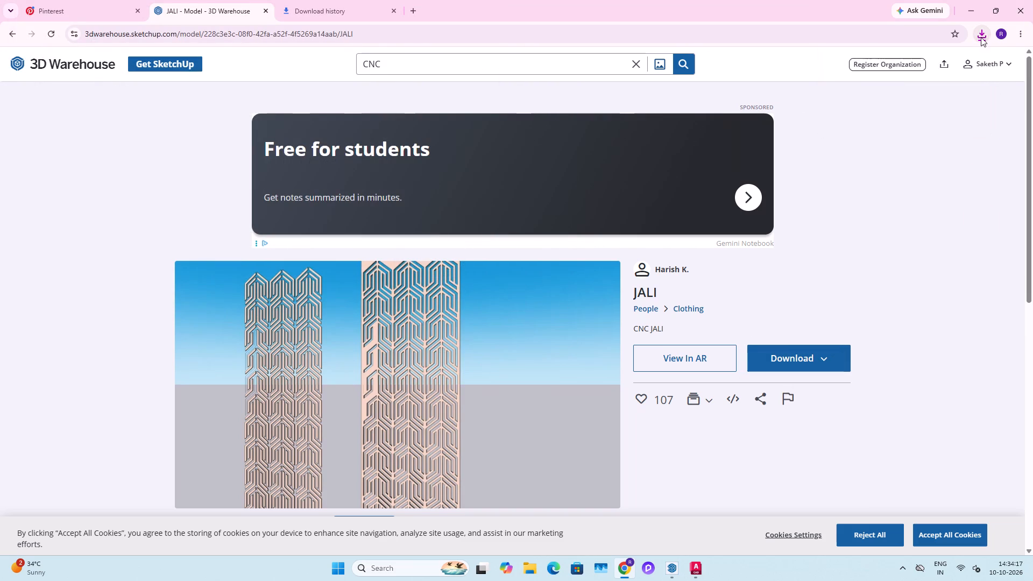
left_click(981, 37)
left_click_drag(868, 83, 671, 568)
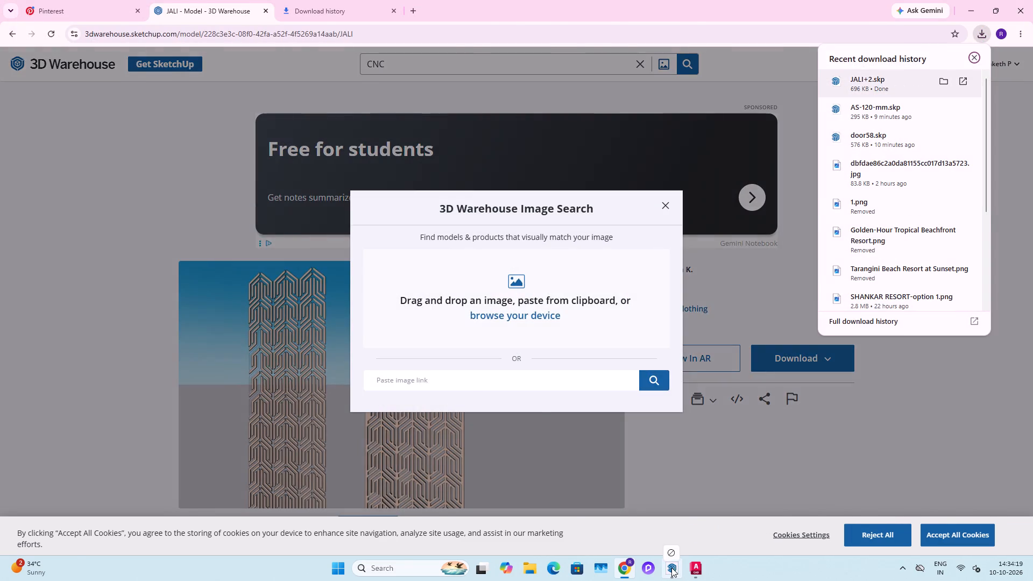
left_click_drag(671, 568, 319, 495)
scroll(342, 480, "up", 6)
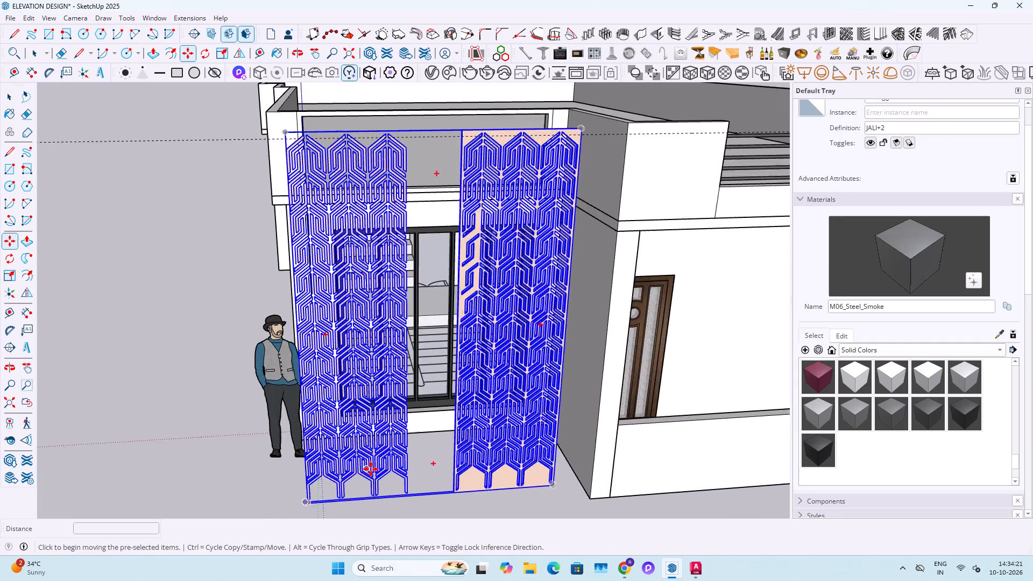
scroll(371, 469, "up", 3)
key("space")
Open the JALI+2 component and delete the unframed lattice panel nearest the standing figure, keeping only the framed one.
double_click(375, 460)
scroll(373, 448, "down", 6)
left_click(371, 408)
triple_click(395, 387)
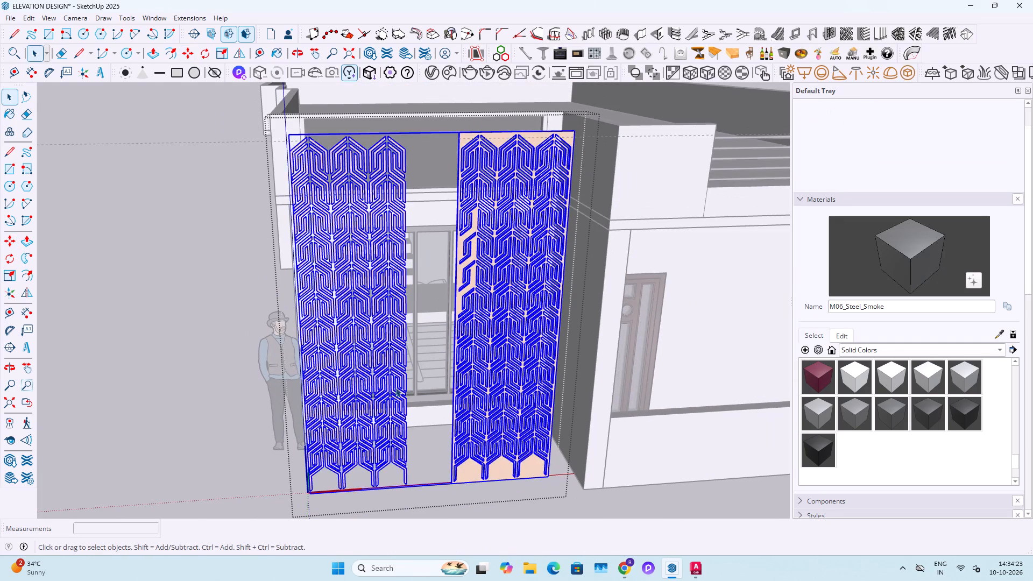
double_click(396, 386)
key("Escape")
left_click(474, 378)
key("Escape")
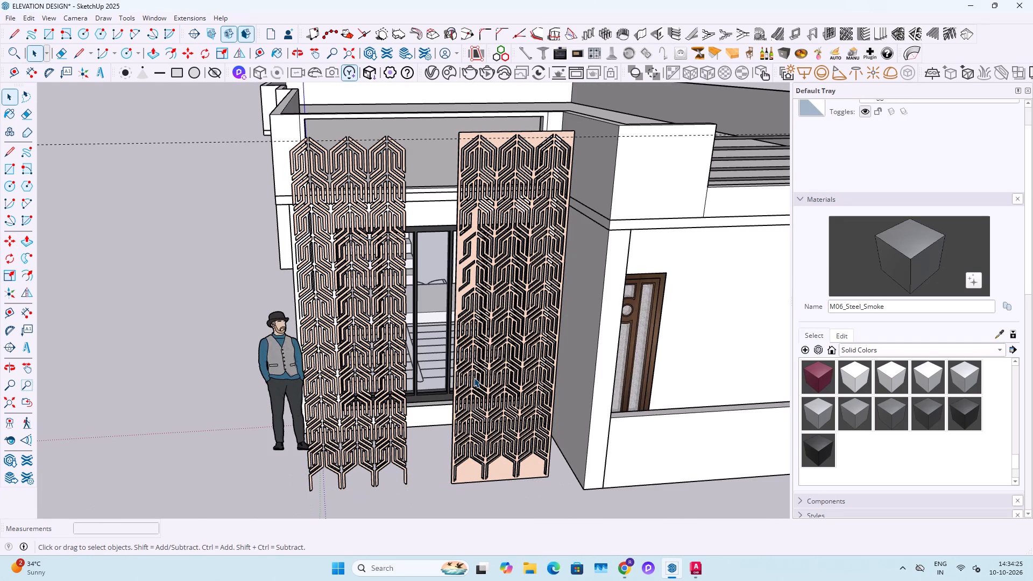
scroll(477, 379, "down", 4)
left_click(488, 415)
triple_click(489, 415)
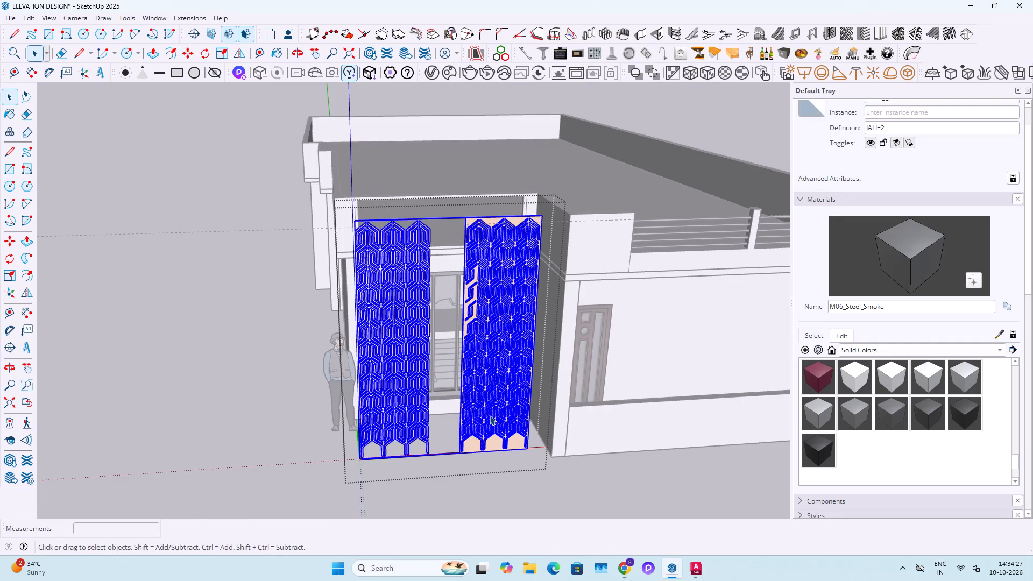
triple_click(490, 415)
left_click_drag(602, 151, 579, 235)
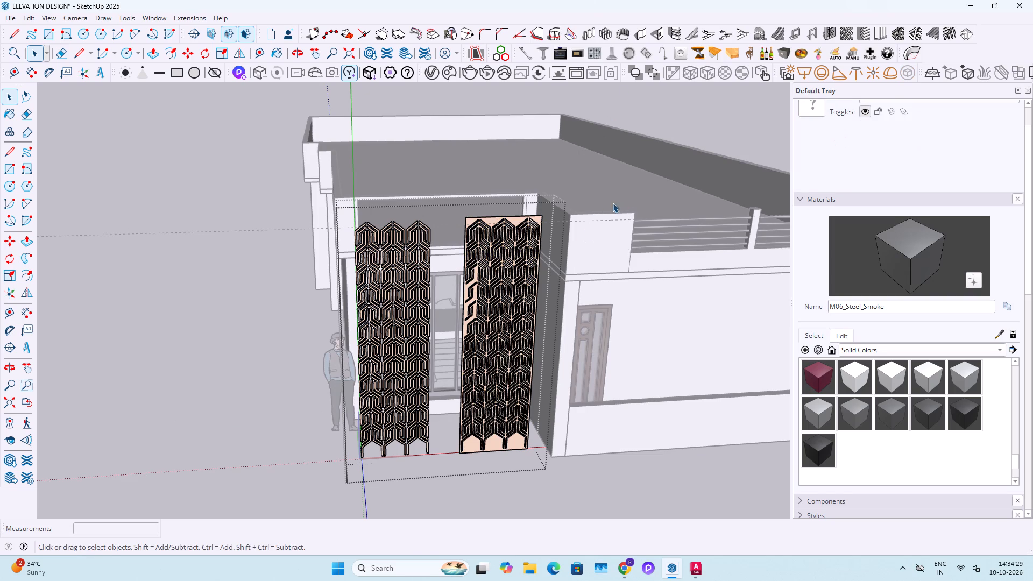
left_click_drag(445, 202, 304, 476)
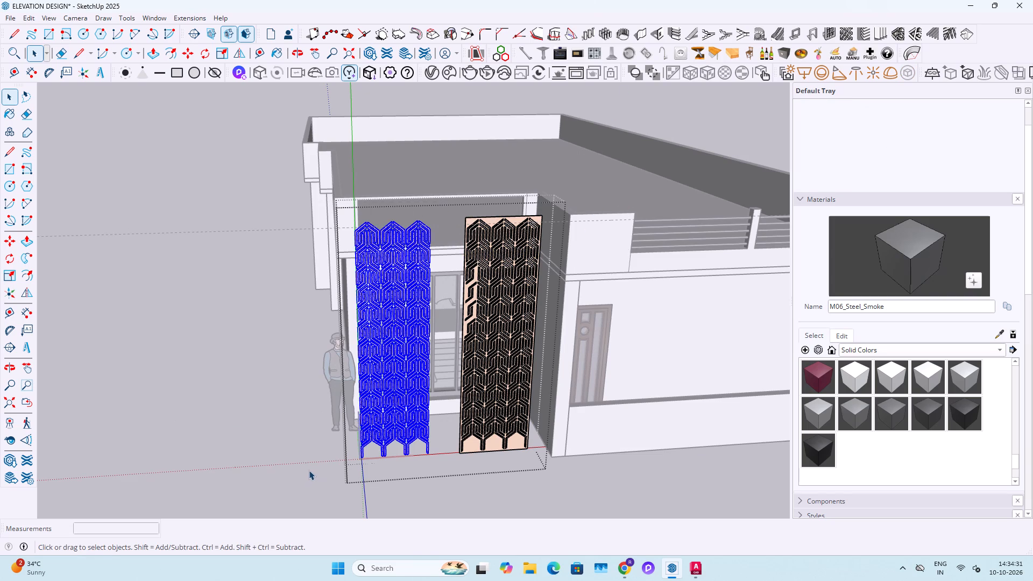
key("Delete")
key("Escape")
Scale the remaining JALI+2 panel down uniformly to a factor of about 0.29.
left_click(504, 367)
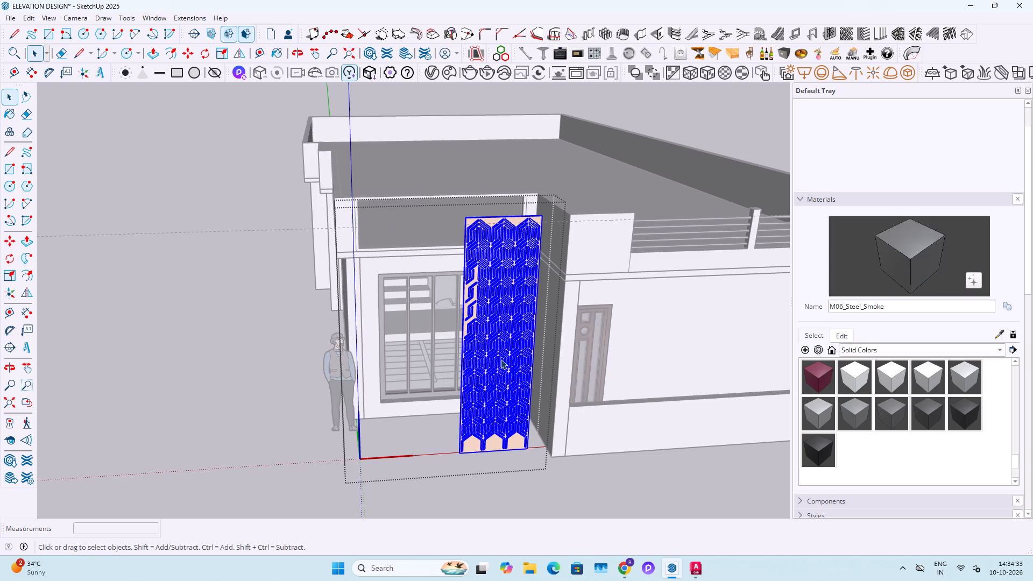
key("Escape")
key("Escape")
left_click(490, 352)
middle_click_drag(487, 373, 482, 413)
key("s")
scroll(544, 248, "up", 5)
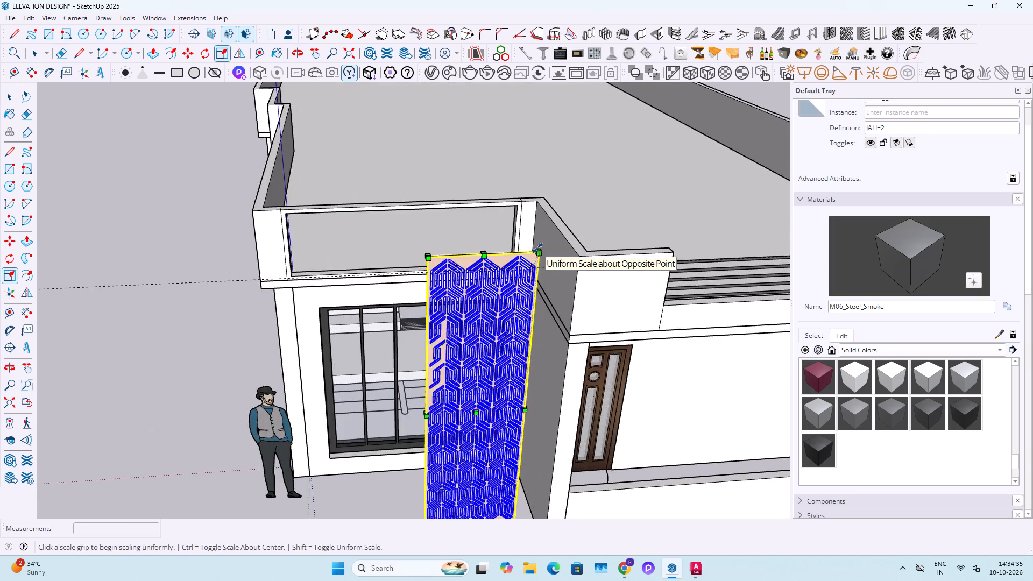
scroll(537, 248, "up", 14)
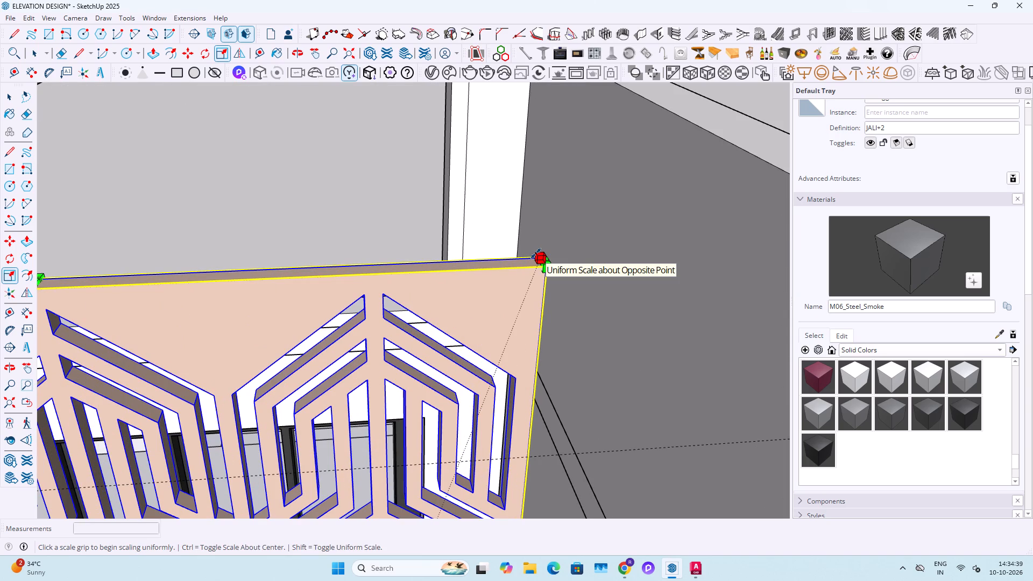
scroll(533, 251, "up", 3)
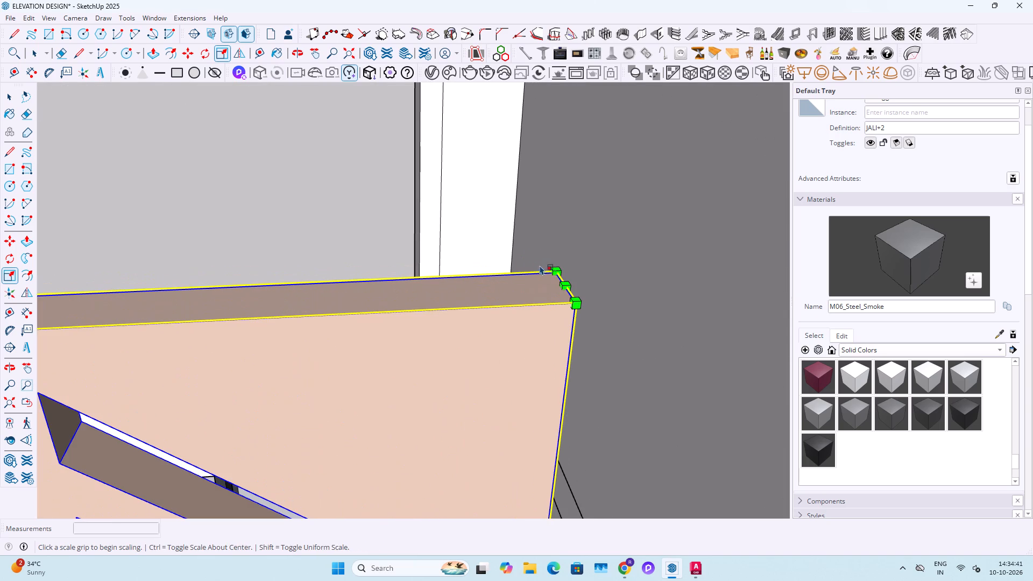
left_click(556, 270)
scroll(543, 274, "down", 6)
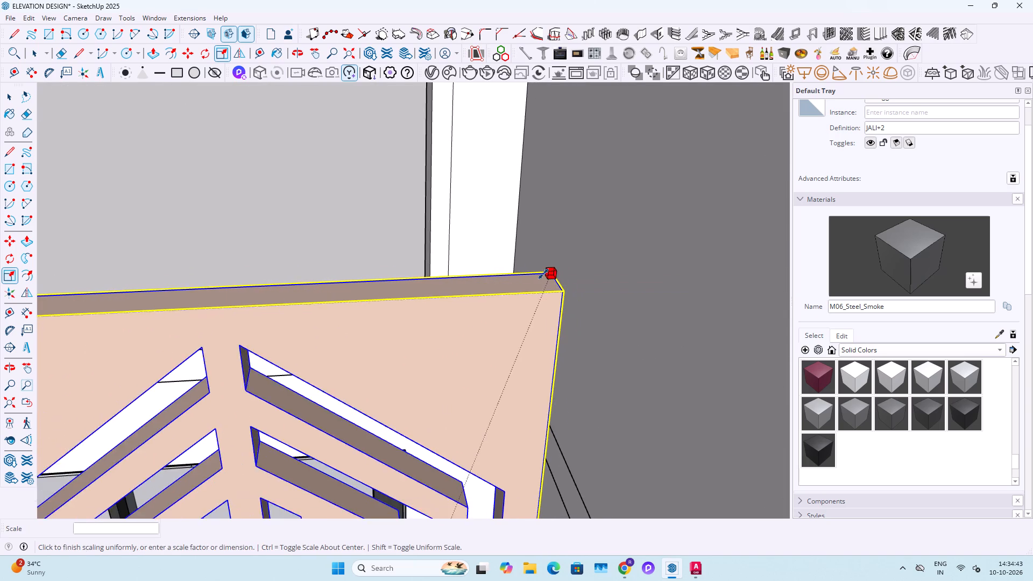
scroll(543, 274, "down", 20)
scroll(543, 274, "down", 9)
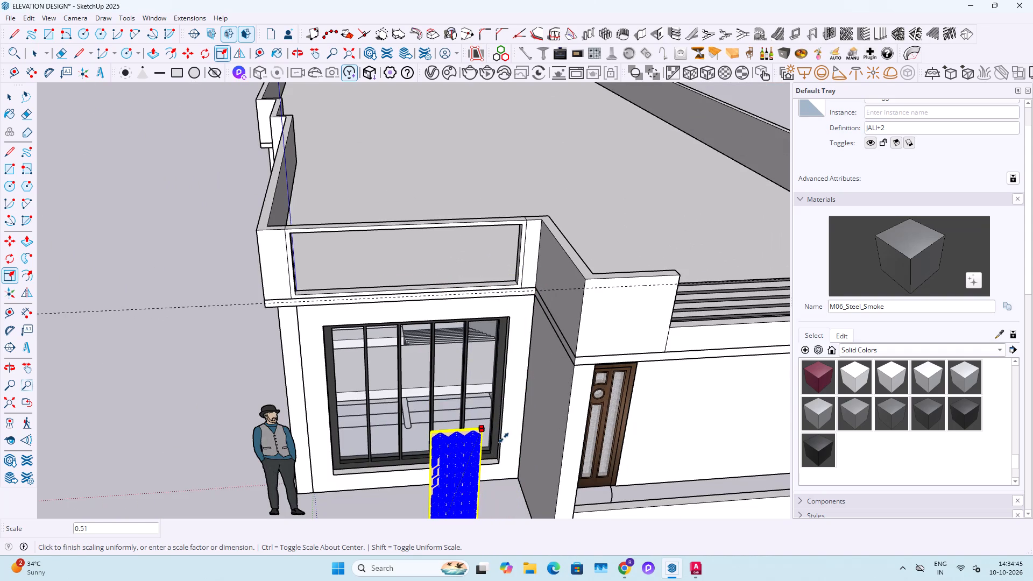
middle_click_drag(501, 438, 528, 329, "shift")
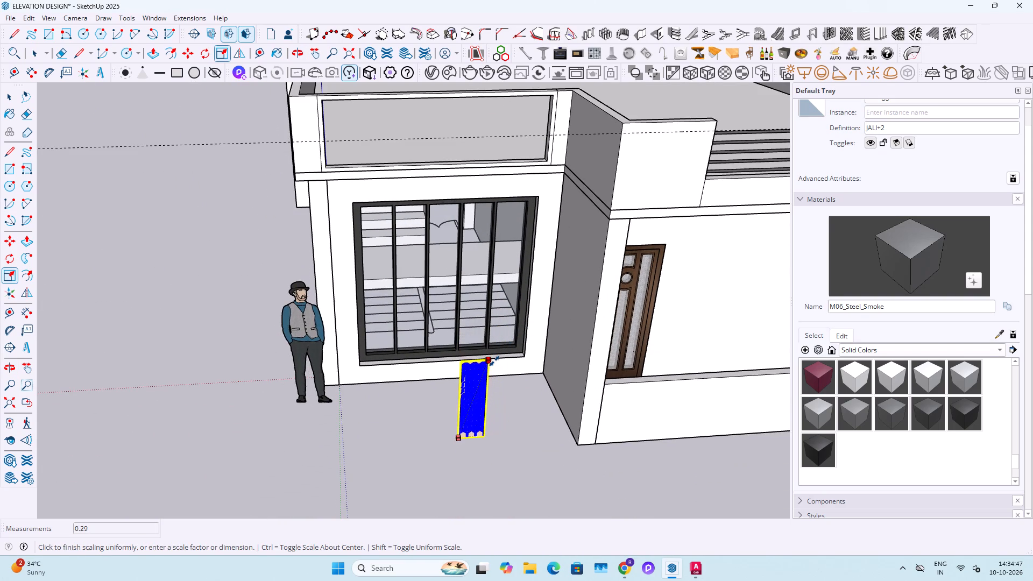
left_click(494, 361)
key("space")
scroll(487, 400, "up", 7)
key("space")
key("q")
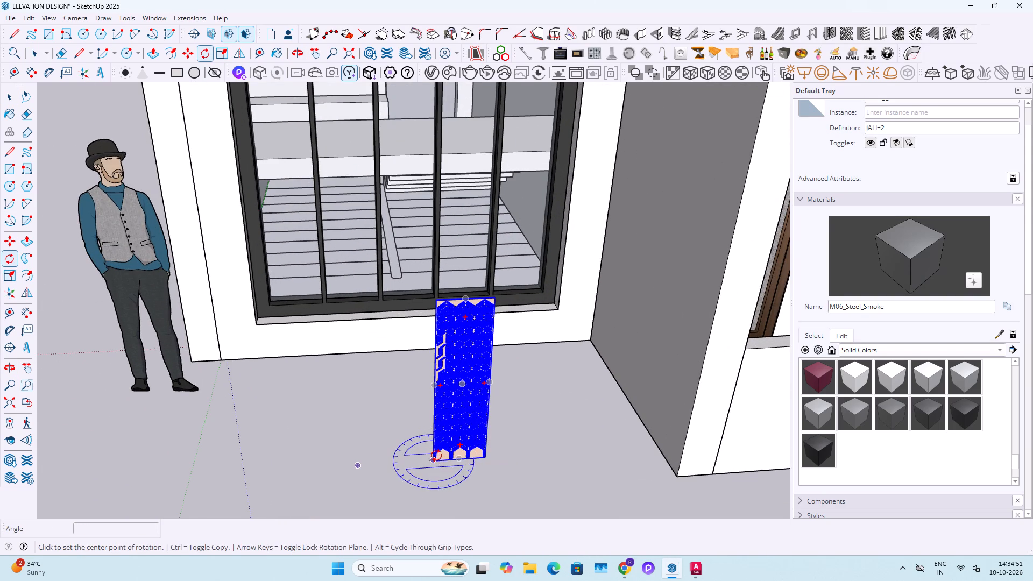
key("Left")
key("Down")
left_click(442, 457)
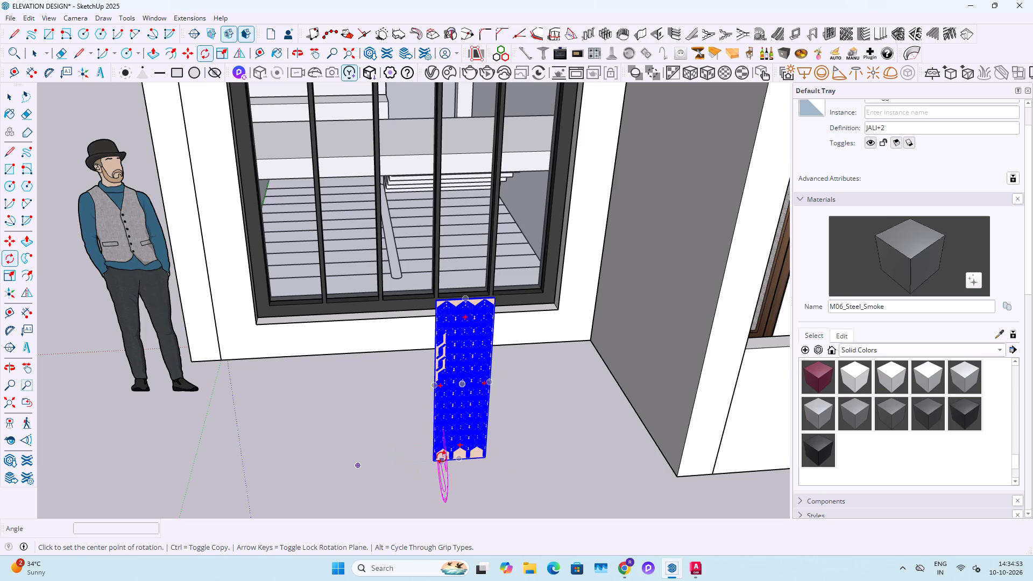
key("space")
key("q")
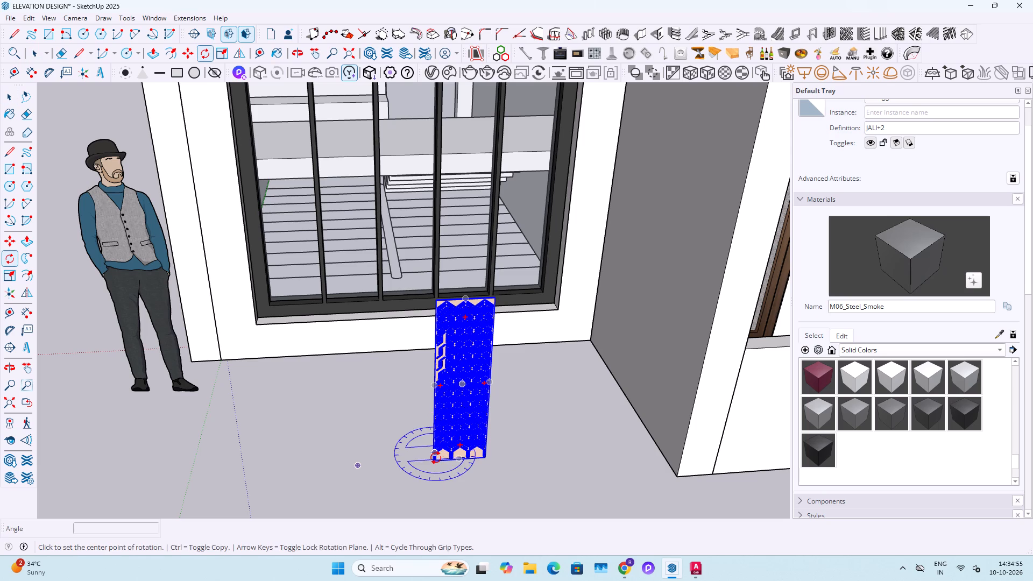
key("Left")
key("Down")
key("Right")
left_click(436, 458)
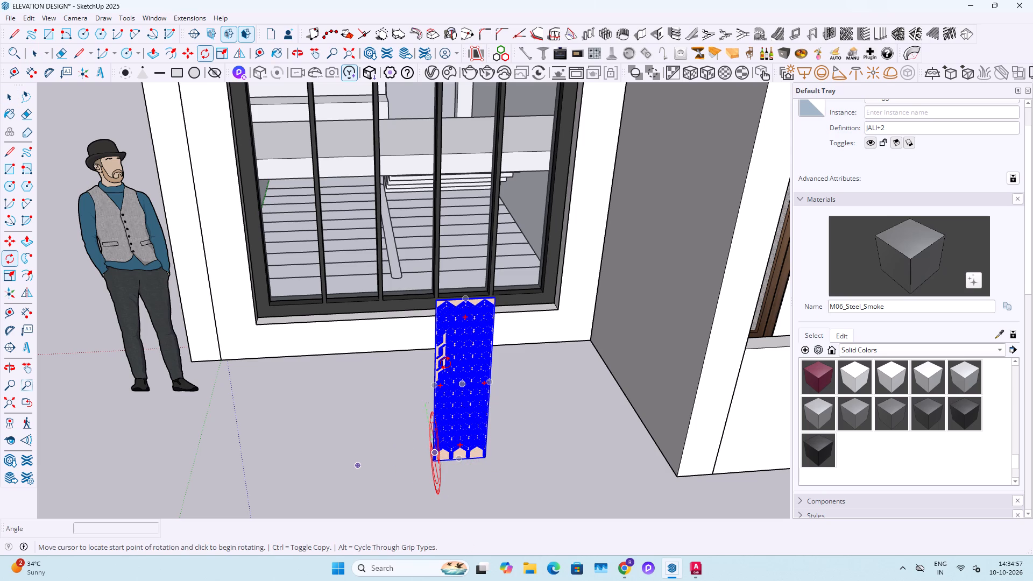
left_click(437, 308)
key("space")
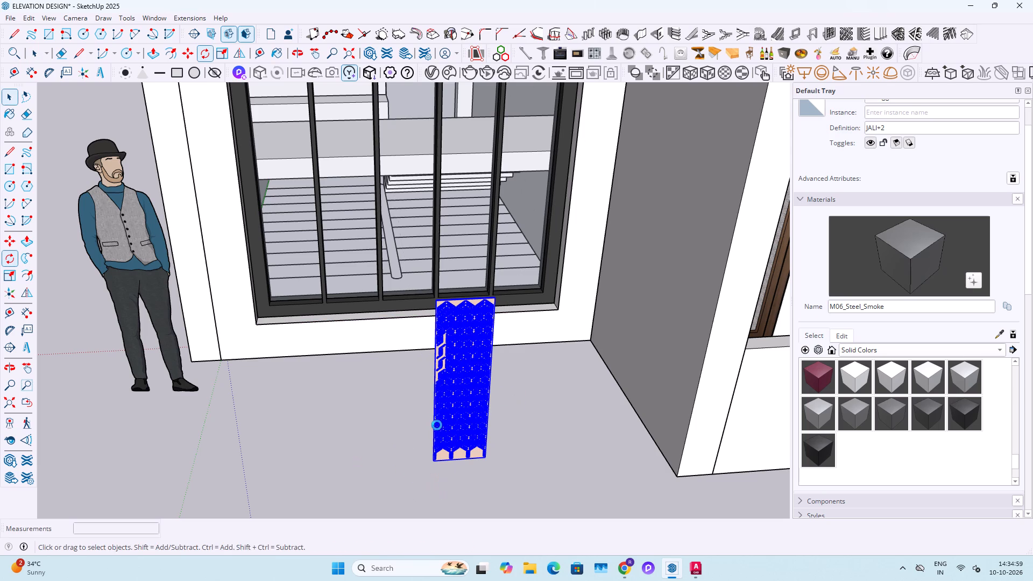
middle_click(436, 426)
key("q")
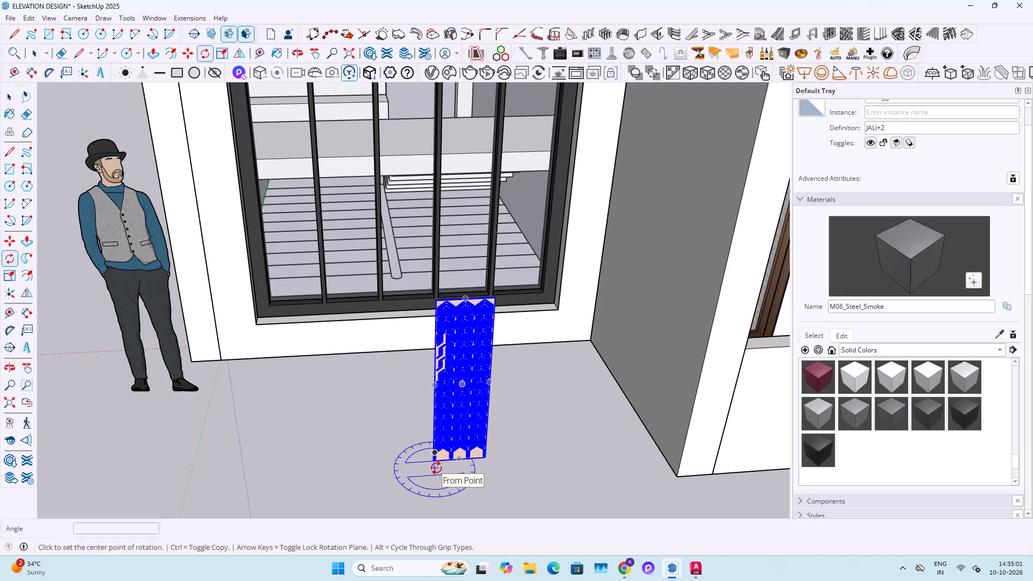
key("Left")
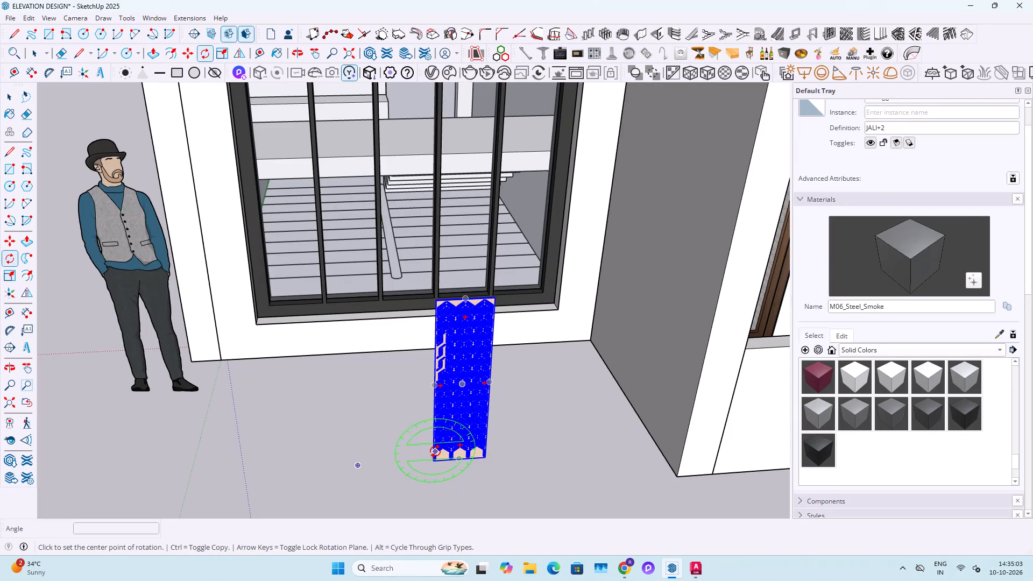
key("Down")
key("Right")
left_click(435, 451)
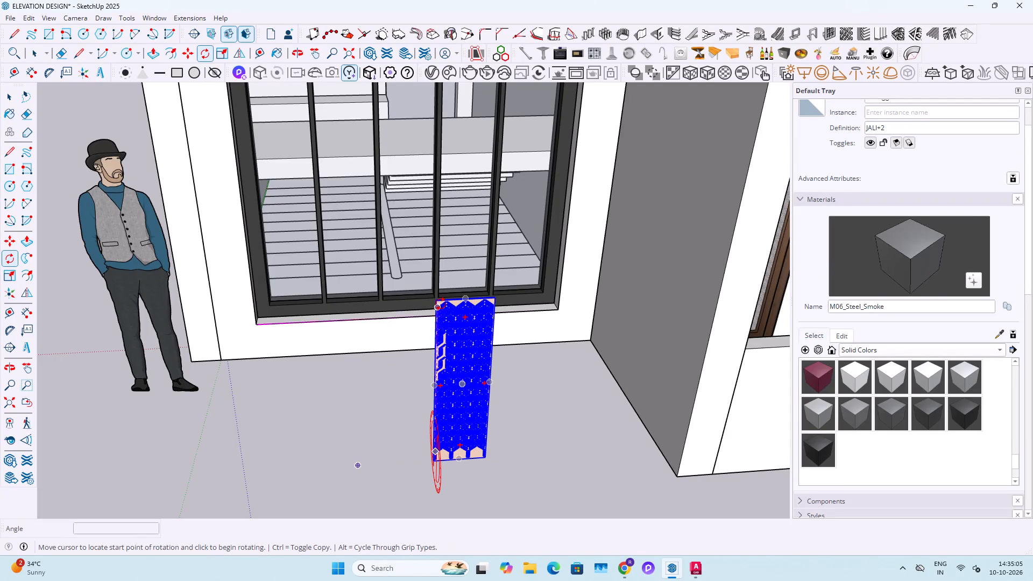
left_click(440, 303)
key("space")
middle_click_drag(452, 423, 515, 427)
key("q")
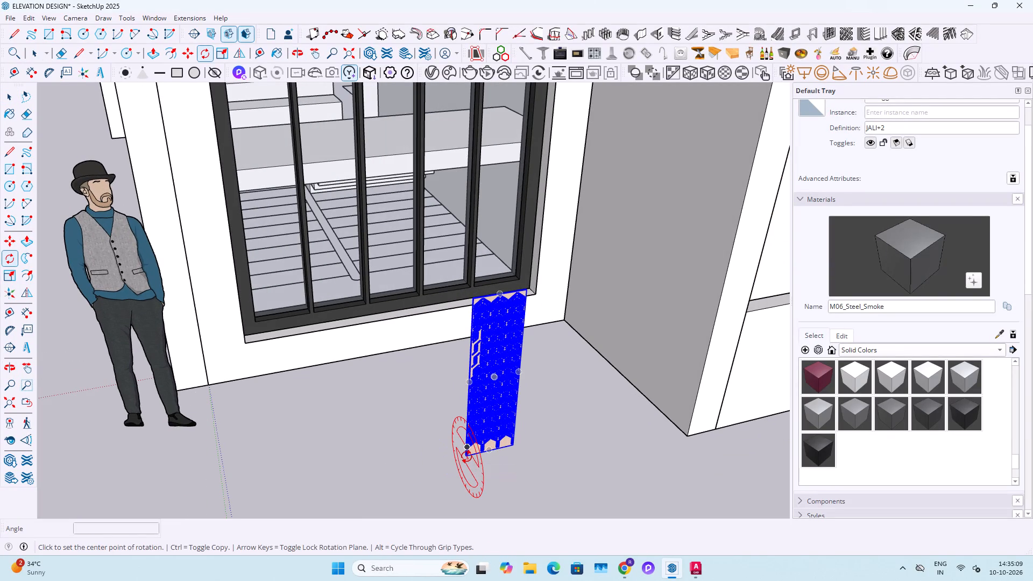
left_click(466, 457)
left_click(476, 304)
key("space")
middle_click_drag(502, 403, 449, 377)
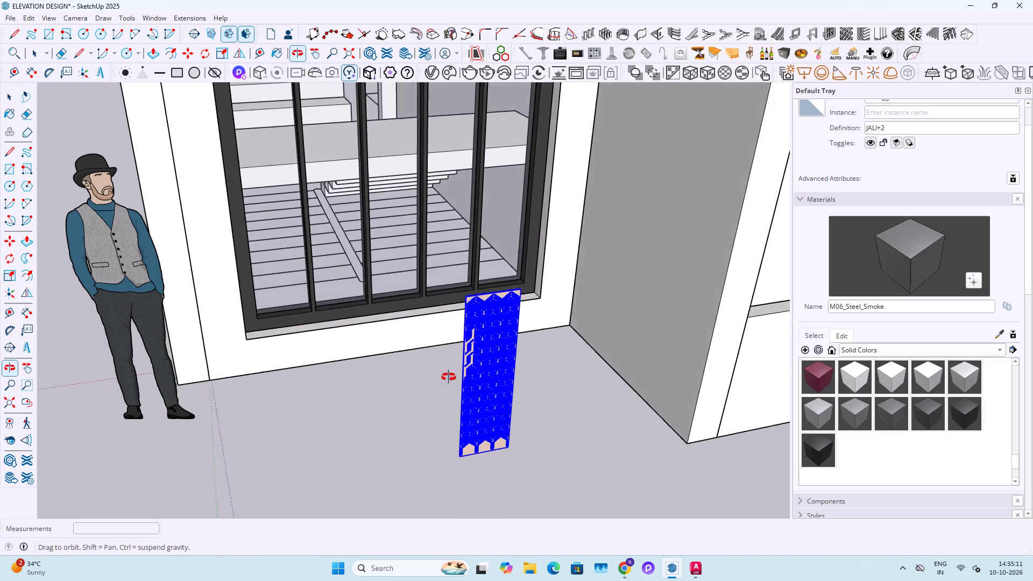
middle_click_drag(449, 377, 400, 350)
Rotate the JALI+2 panel 90° in its vertical plane about its upper corner so it lies lengthwise.
left_click(558, 486)
scroll(445, 410, "up", 3)
left_click(435, 427)
key("q")
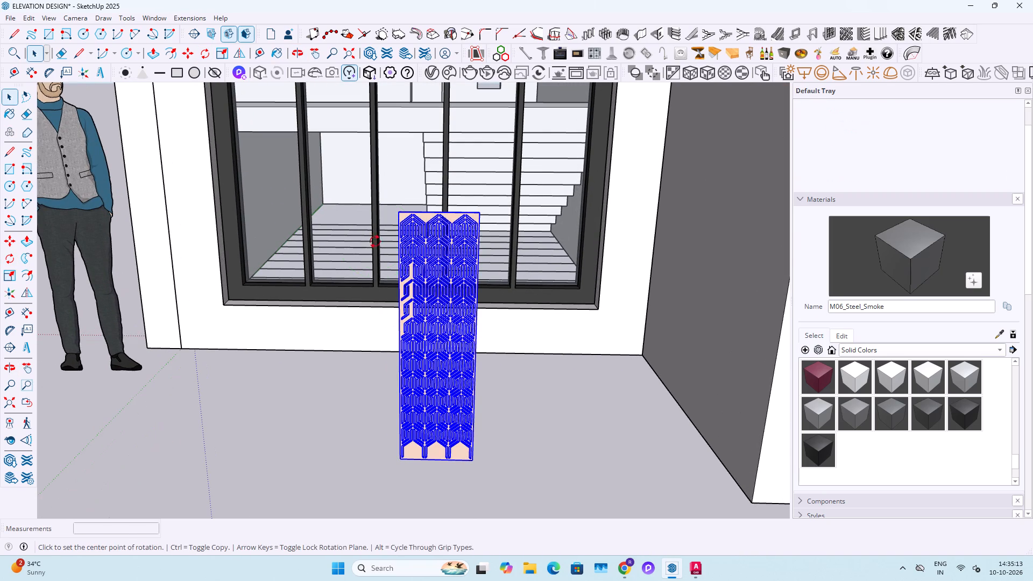
left_click(405, 212)
left_click(400, 461)
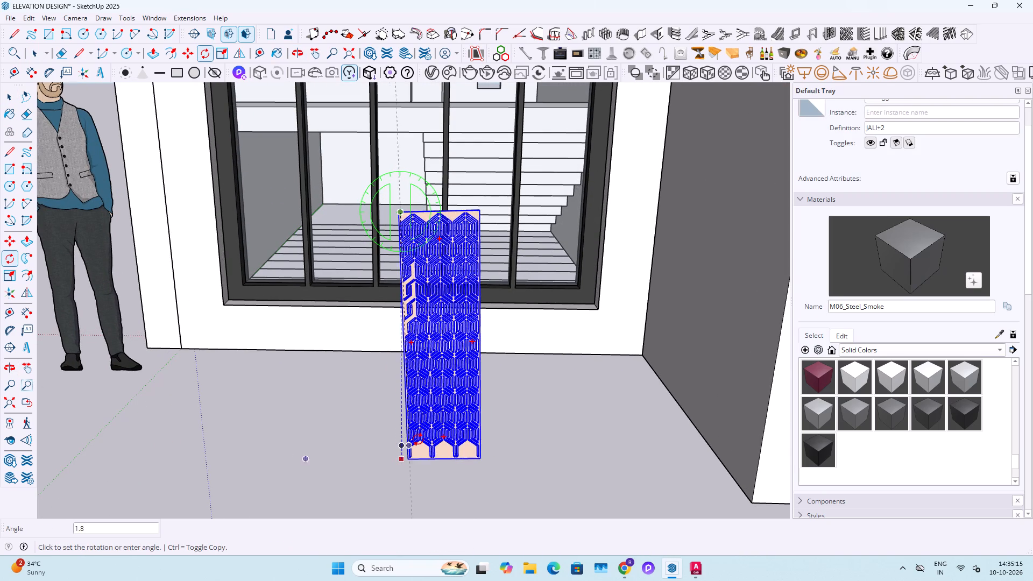
type("90")
key("Return")
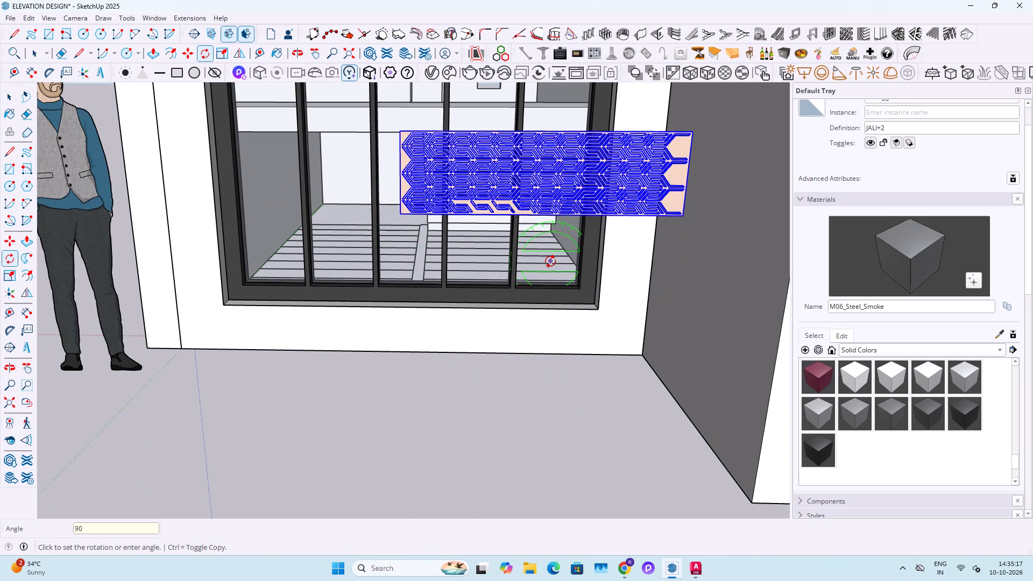
key("space")
Move the JALI+2 panel by its lower corner to the parapet opening's bottom corner on the standing figure's side.
scroll(492, 212, "up", 5)
left_click(502, 476)
scroll(445, 160, "down", 2)
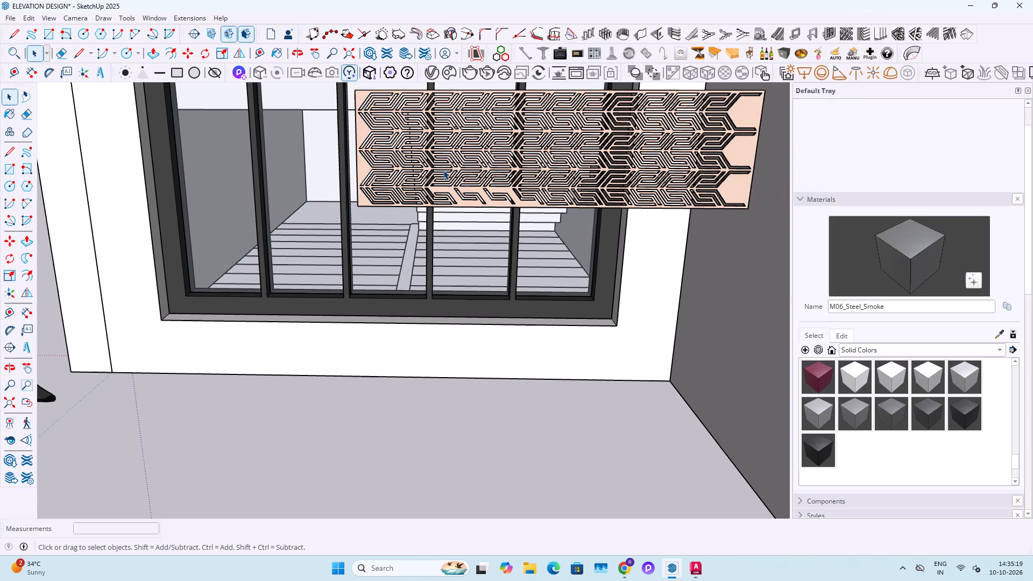
left_click(437, 168)
key("m")
left_click(358, 208)
scroll(391, 185, "down", 5)
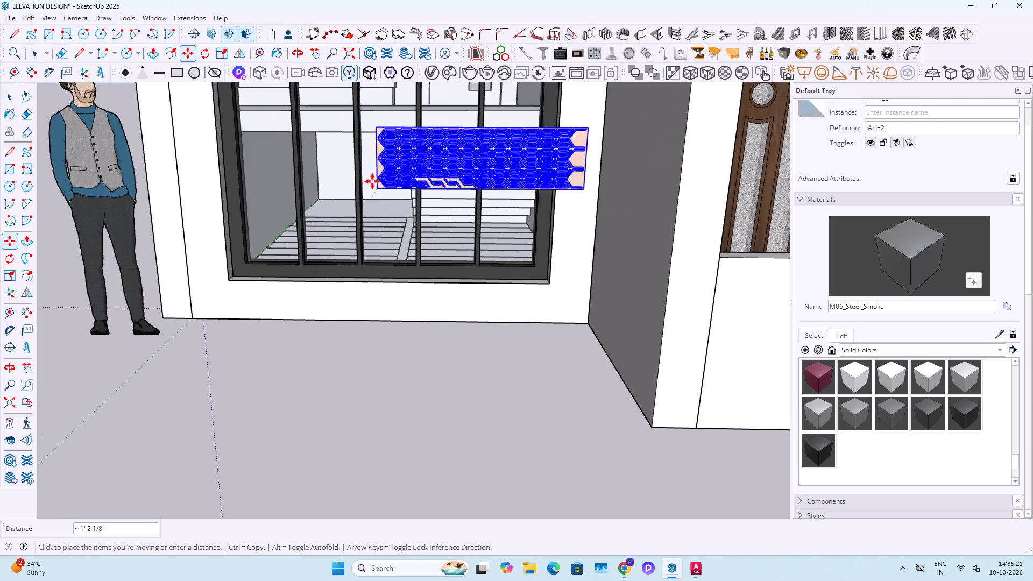
middle_click_drag(379, 180, 465, 403, "shift")
middle_click_drag(357, 158, 397, 274)
scroll(310, 203, "down", 3)
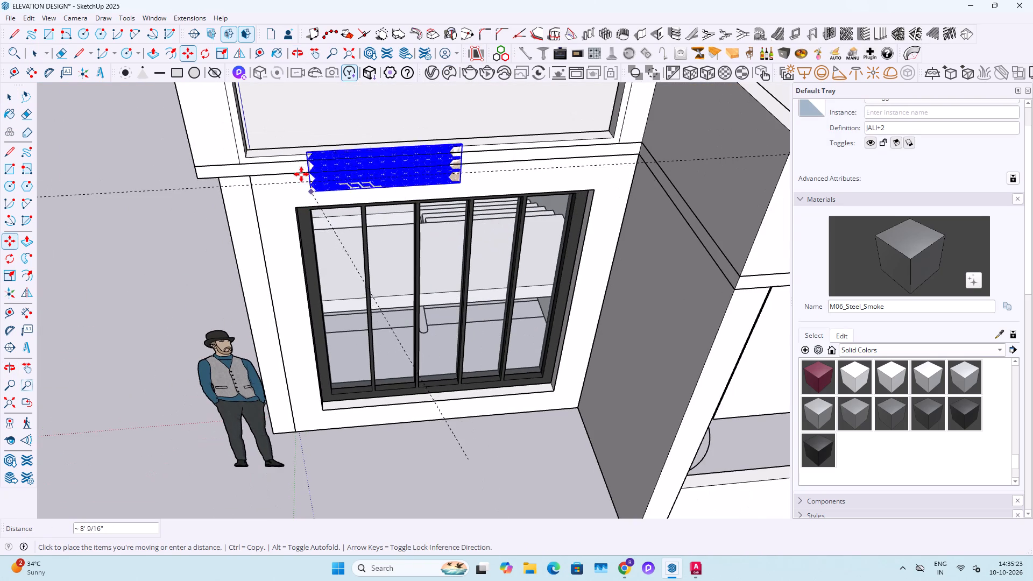
left_click(247, 155)
key("space")
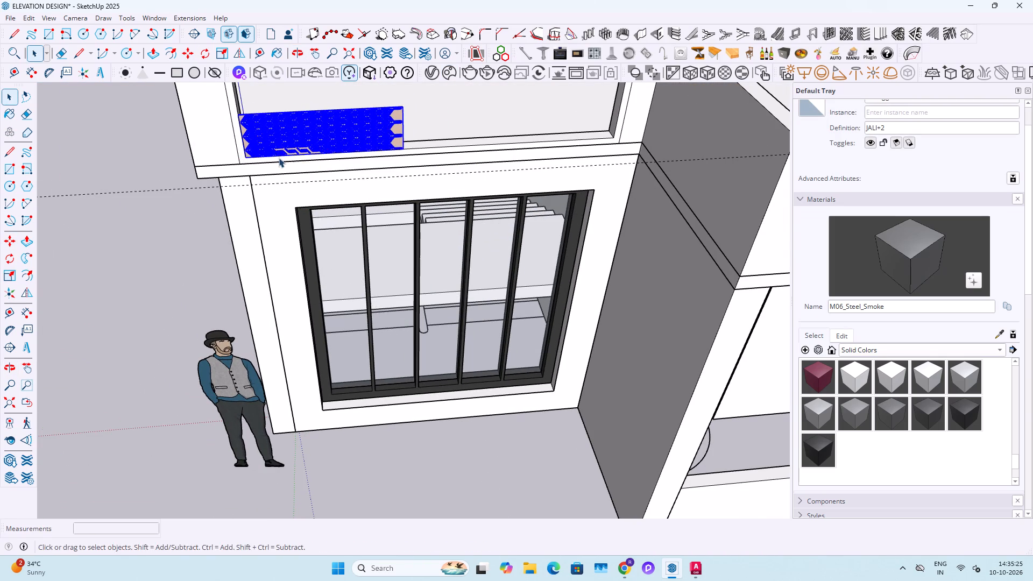
Scale the JALI+2 panel up uniformly by about 2.36 from its upper far corner to nearly fill the parapet opening.
scroll(286, 159, "down", 5)
middle_click_drag(334, 144, 402, 300, "shift")
scroll(402, 300, "up", 18)
key("s")
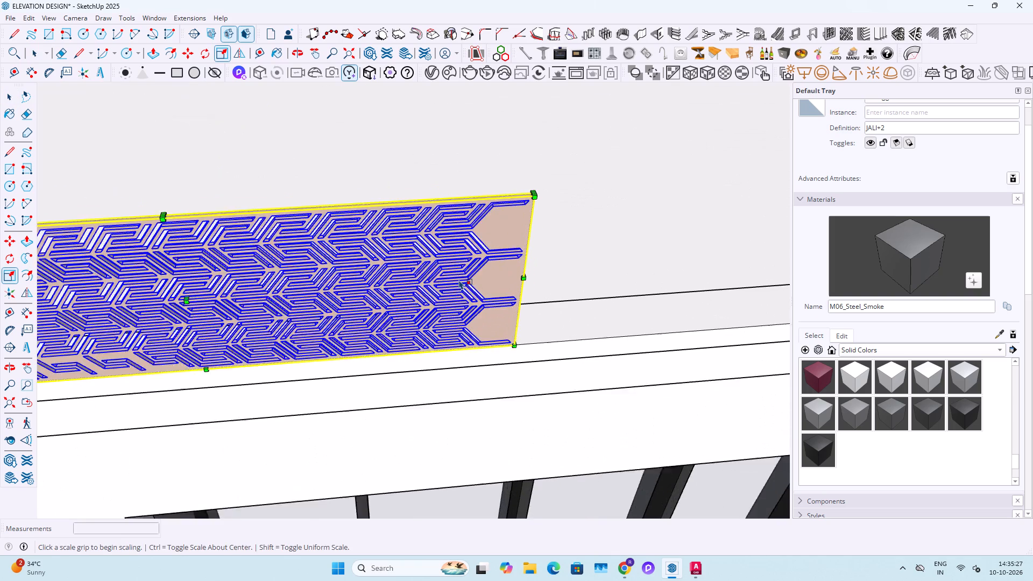
scroll(459, 280, "up", 1)
middle_click_drag(461, 279, 443, 362)
scroll(534, 282, "up", 8)
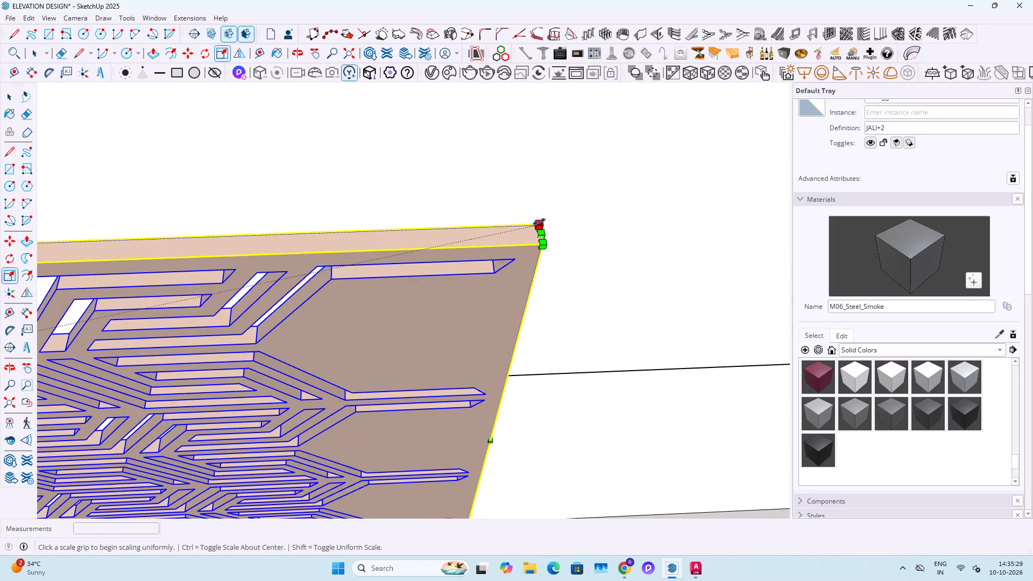
left_click(539, 222)
scroll(548, 214, "down", 20)
scroll(548, 214, "down", 2)
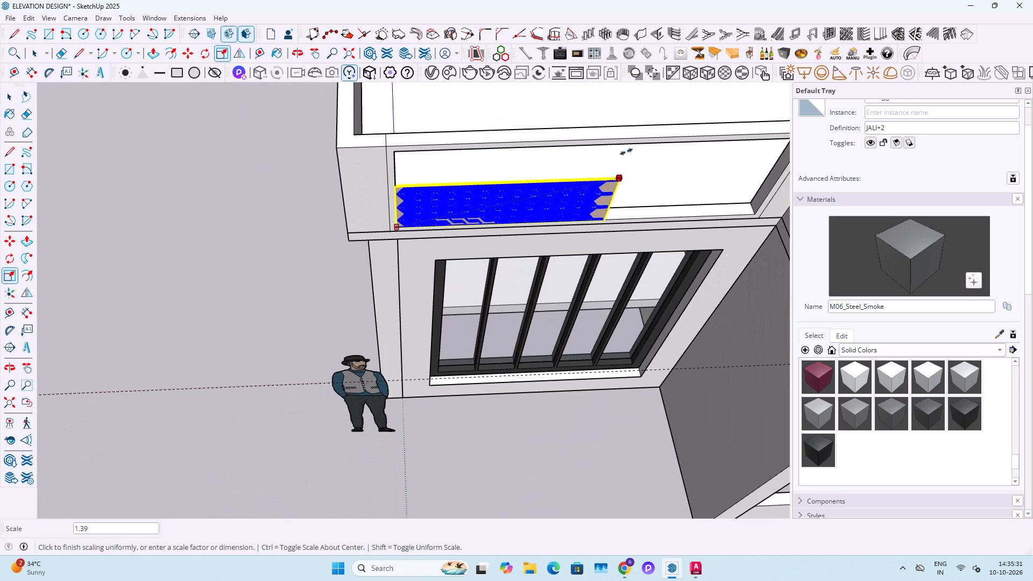
middle_click_drag(612, 164, 472, 264, "shift")
middle_click_drag(498, 239, 498, 233)
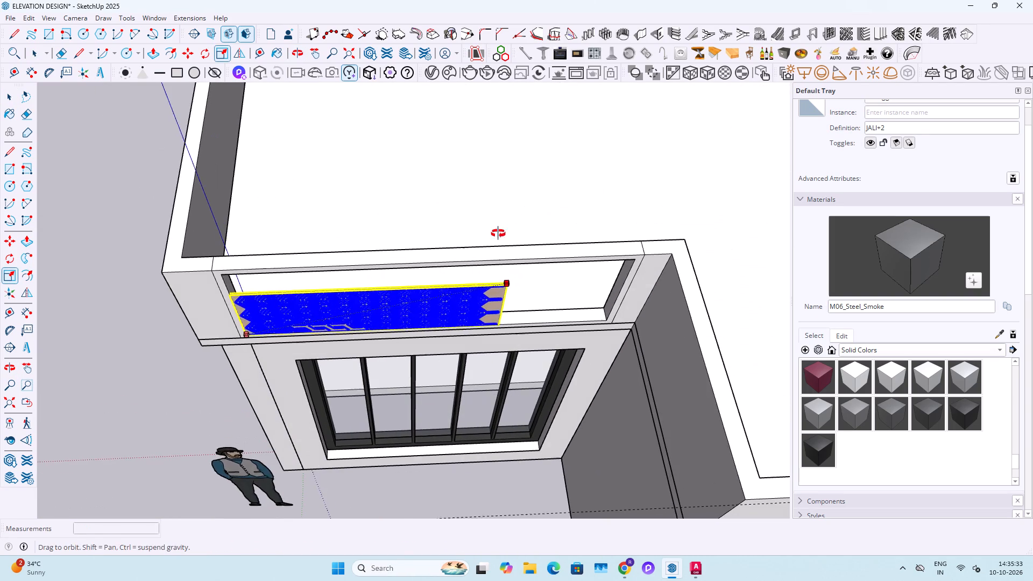
middle_click_drag(498, 233, 490, 140)
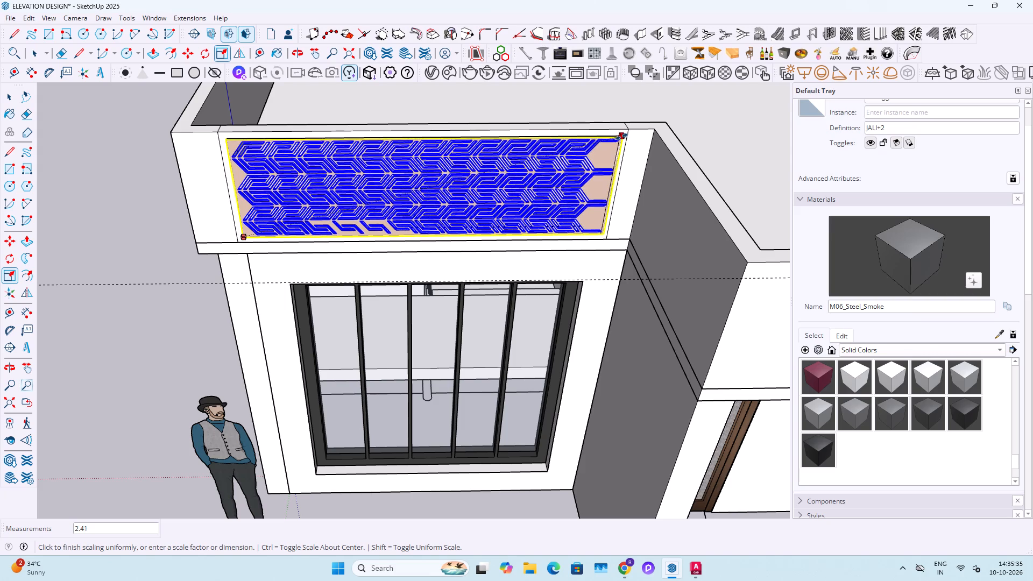
left_click(613, 140)
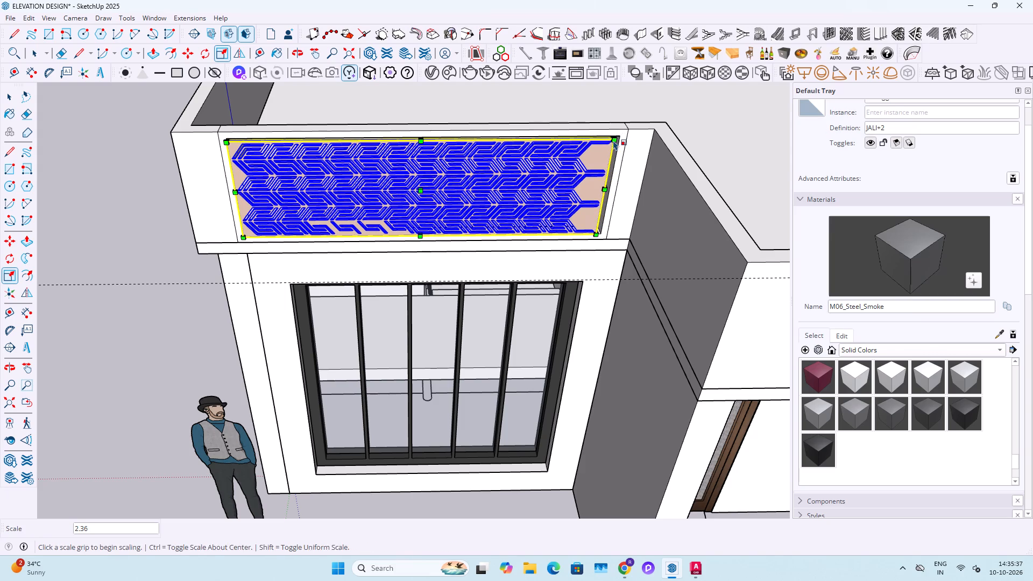
key("space")
Stretch the JALI+2 panel lengthwise so its far end meets the side edge of the parapet opening.
scroll(608, 153, "up", 8)
middle_click_drag(584, 208, 507, 217)
middle_click_drag(561, 242, 539, 247)
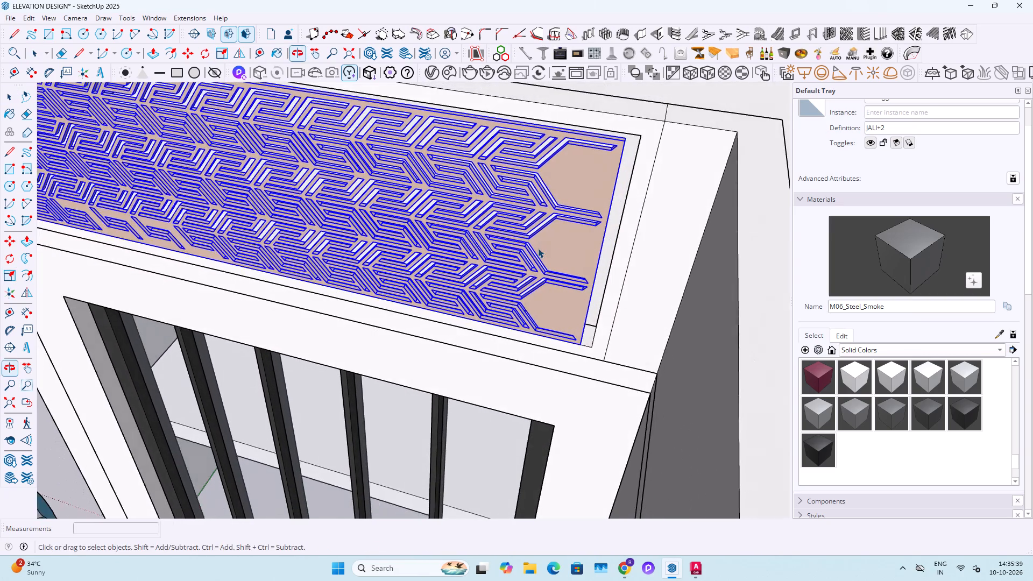
scroll(600, 263, "up", 5)
key("s")
middle_click_drag(591, 270, 551, 278)
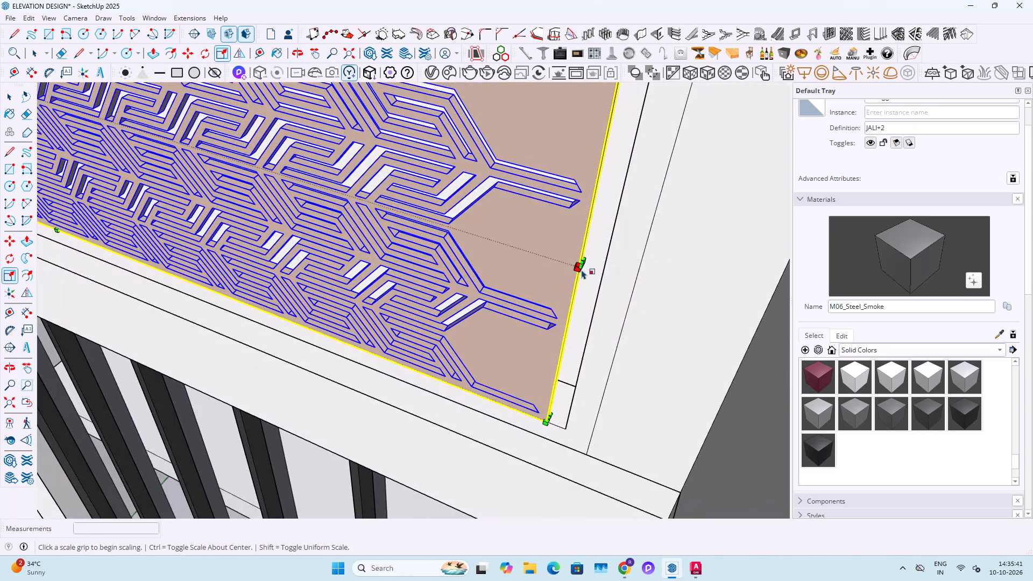
scroll(582, 265, "up", 2)
left_click(583, 261)
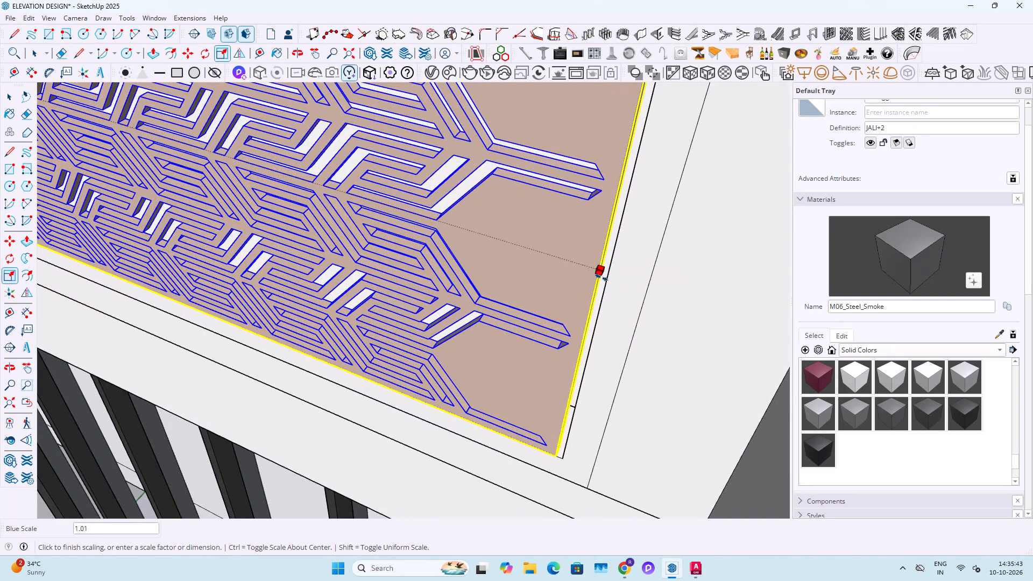
left_click(603, 290)
Stretch the JALI+2 panel's height so its top edge meets the top edge of the parapet opening.
scroll(603, 290, "down", 8)
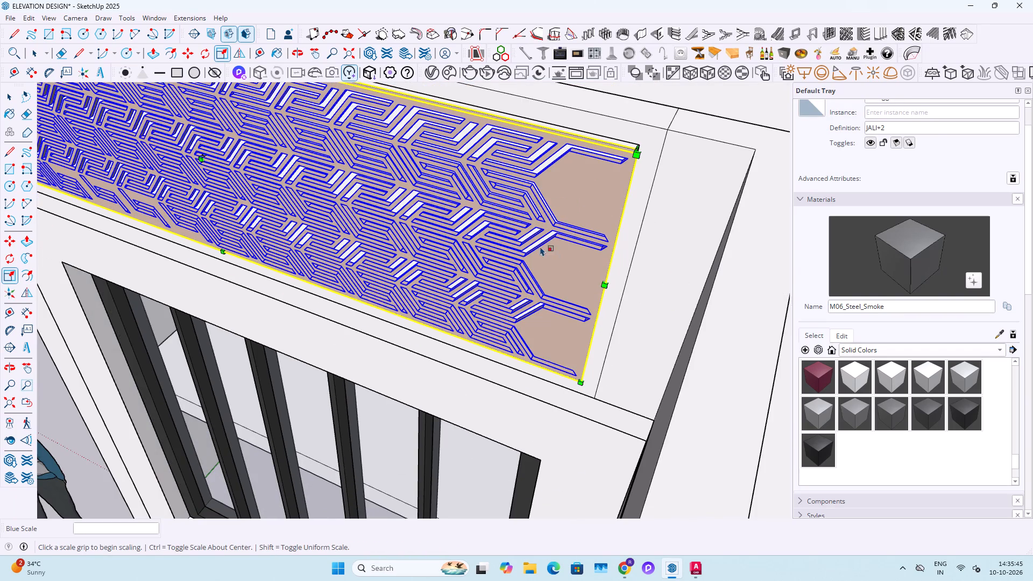
key("s")
middle_click_drag(349, 195, 481, 325, "shift")
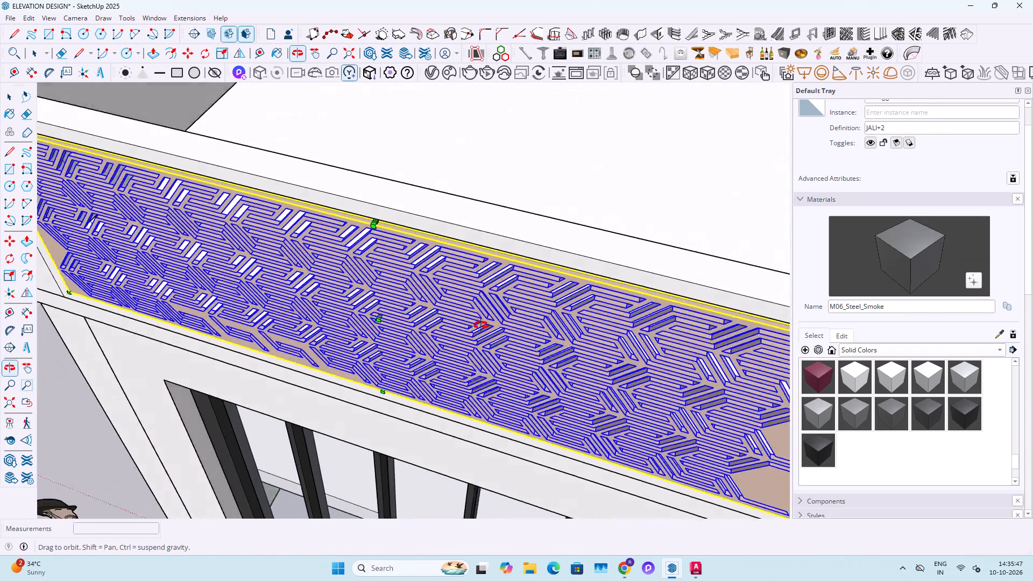
middle_click_drag(481, 325, 472, 323, "shift")
scroll(316, 194, "up", 11)
left_click(306, 173)
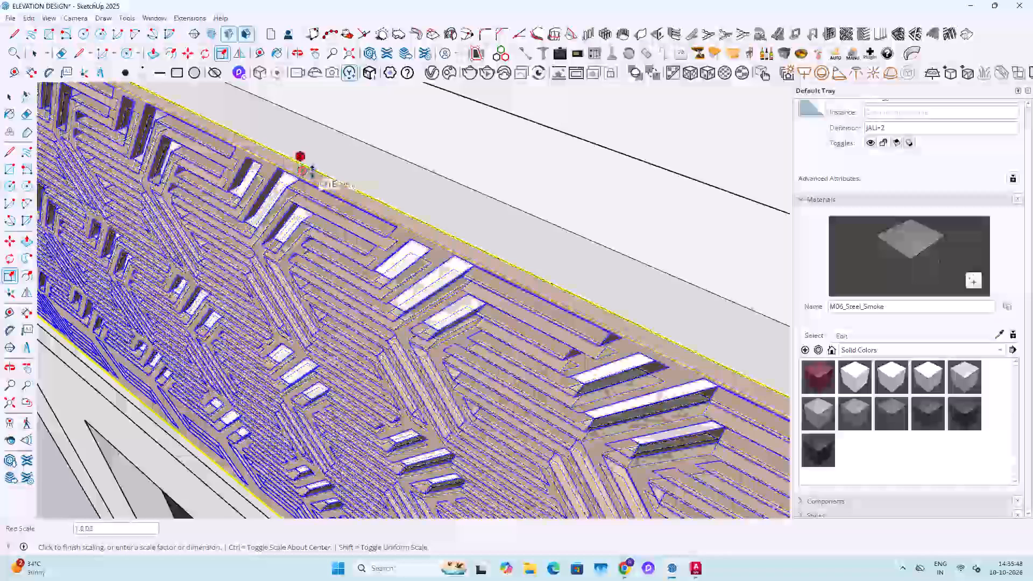
left_click(330, 178)
key("space")
Move the JALI+2 panel 2" inward from its lower corner, back into the depth of the parapet opening.
scroll(328, 192, "down", 19)
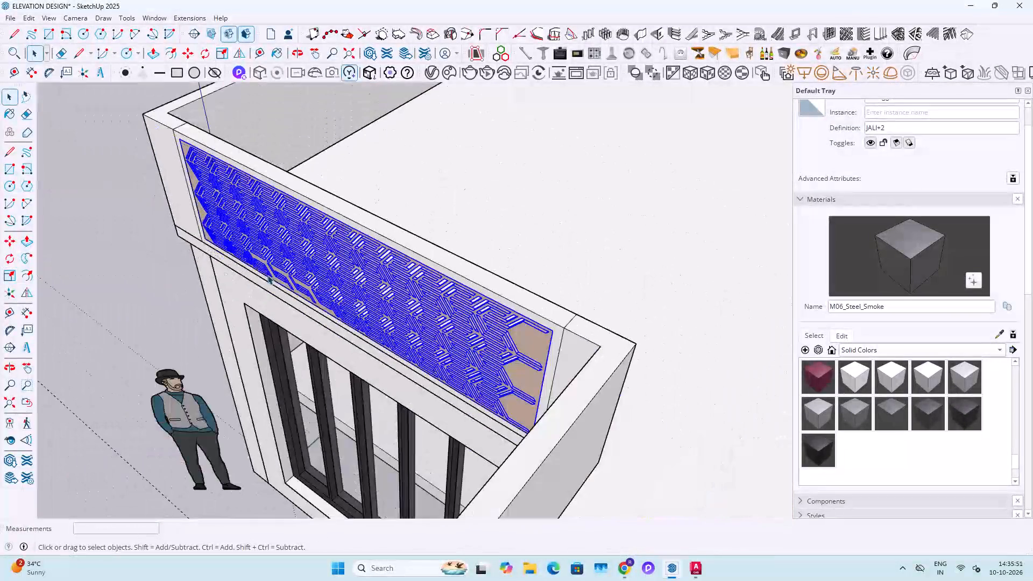
left_click(167, 275)
scroll(215, 216, "up", 11)
left_click(202, 240)
scroll(195, 260, "up", 3)
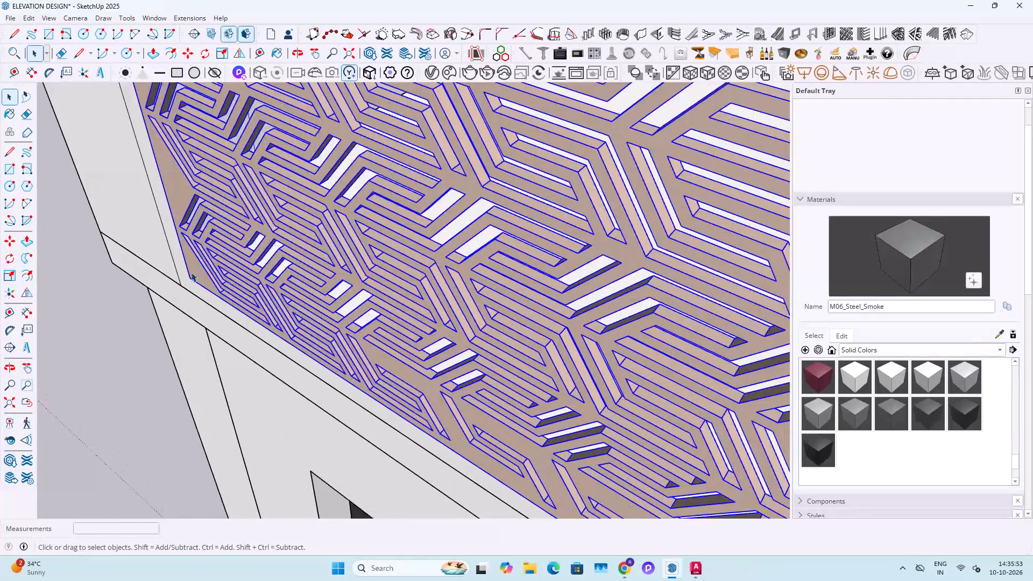
scroll(191, 272, "up", 2)
key("m")
left_click(188, 285)
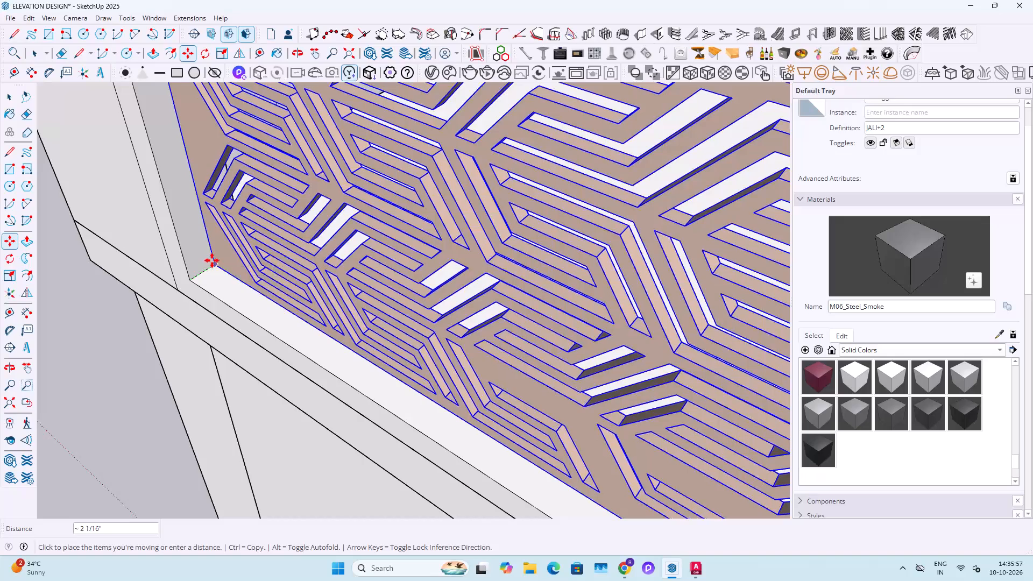
key("2")
key("shift+quotedbl")
key("Return")
key("space")
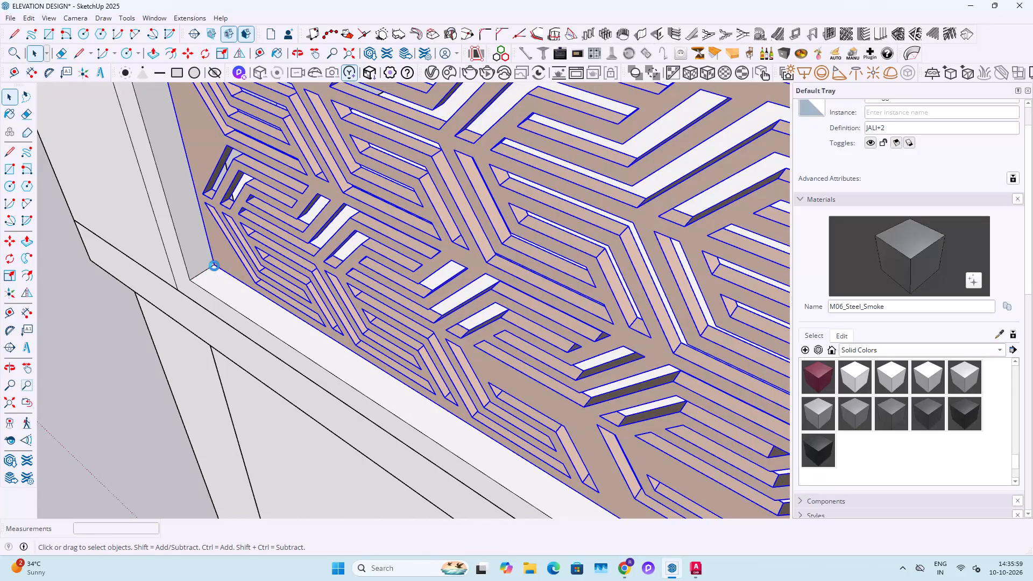
Move the JALI+2 panel another 1" from its lower corner into the parapet opening, leaving it deselected.
key("m")
left_click(214, 264)
type("1\"")
key("Return")
key("space")
scroll(207, 270, "down", 13)
left_click(141, 380)
Examine the JALI+2 panel's fit along the parapet opening, at its far end, and from the front of the house.
middle_click_drag(327, 308, 489, 240)
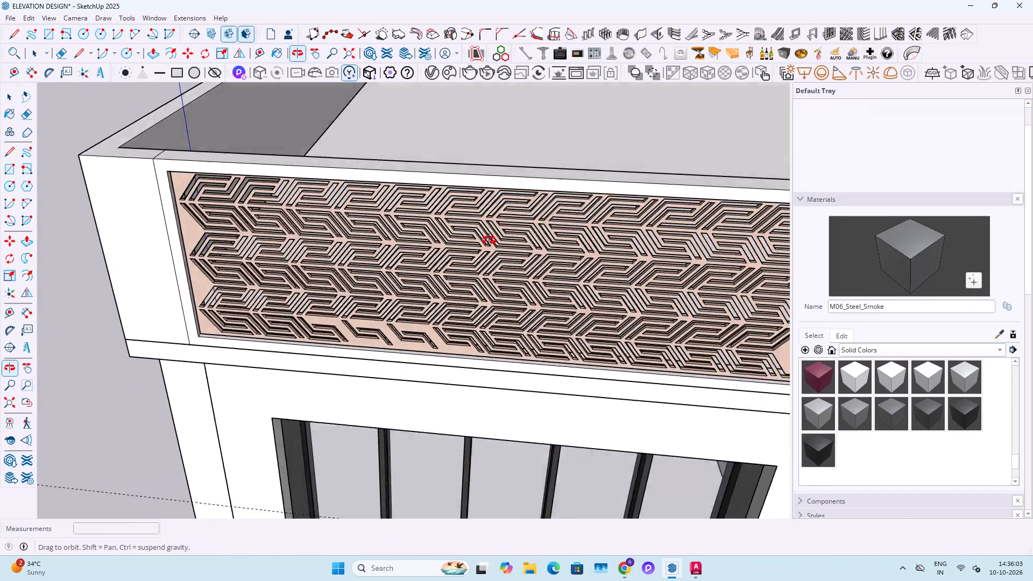
middle_click_drag(489, 240, 492, 237)
scroll(498, 227, "down", 3)
middle_click_drag(651, 227, 528, 260, "shift")
scroll(682, 268, "up", 10)
middle_click_drag(617, 332, 635, 348)
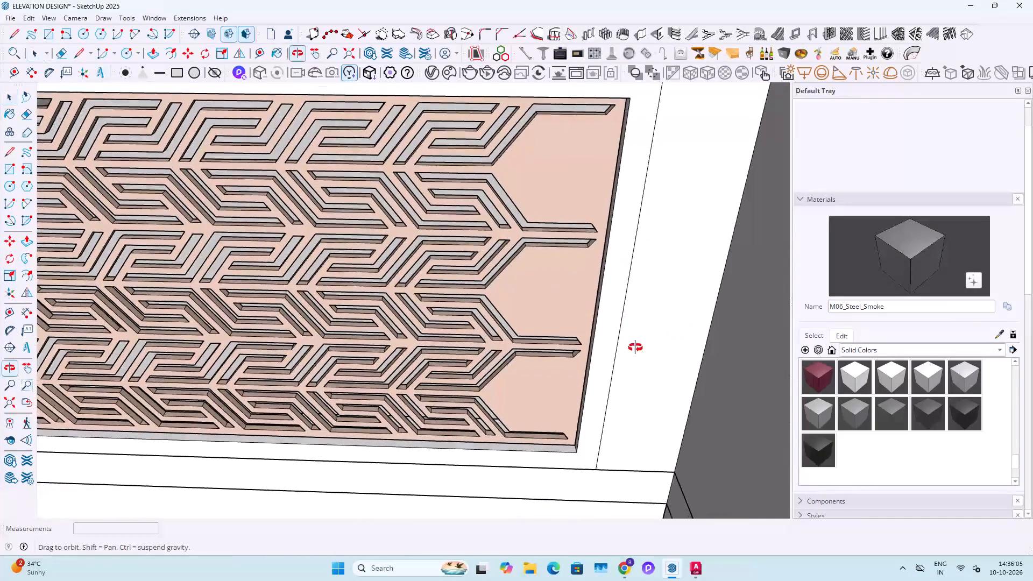
middle_click_drag(635, 348, 641, 287)
scroll(645, 275, "down", 20)
scroll(645, 275, "down", 1)
left_click(250, 301)
middle_click_drag(554, 318, 547, 291)
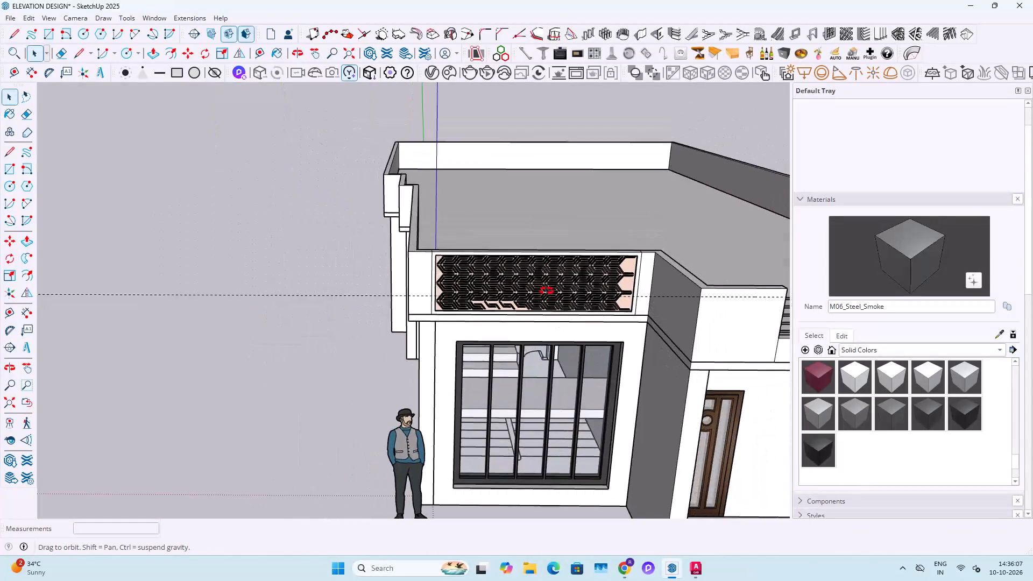
middle_click_drag(547, 291, 458, 252)
Delete all guides in the model.
left_click(32, 16)
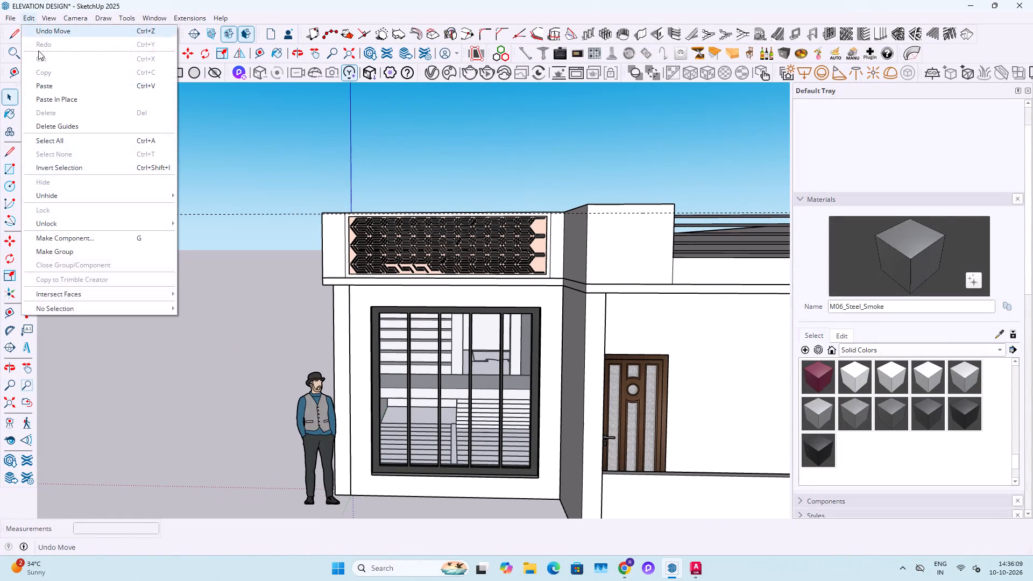
left_click(55, 130)
Delete the flat rectangular face standing beside the porch end of the house.
scroll(214, 176, "down", 8)
scroll(320, 225, "up", 11)
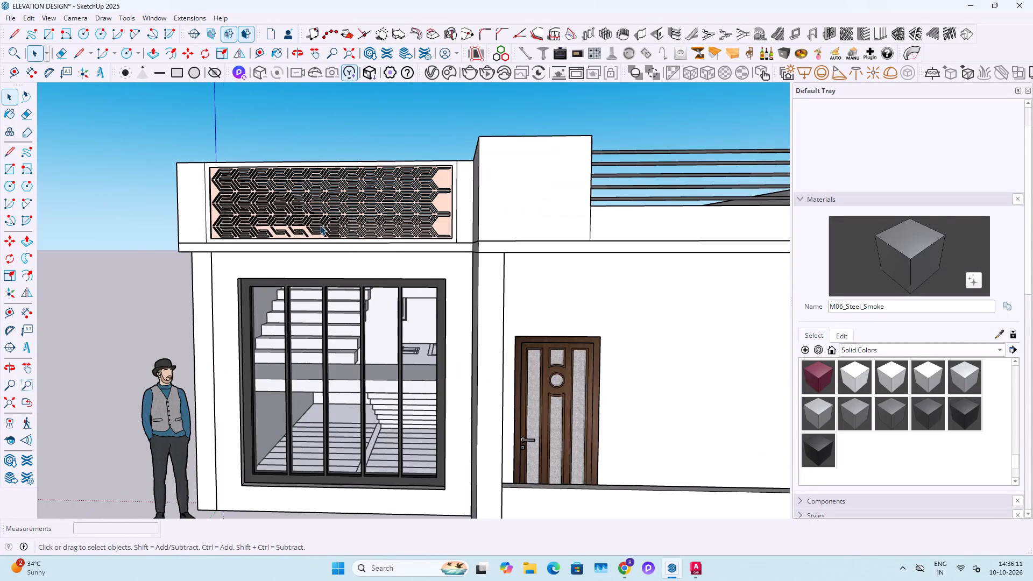
scroll(320, 224, "down", 7)
middle_click_drag(490, 261, 460, 337)
scroll(455, 328, "down", 4, "shift")
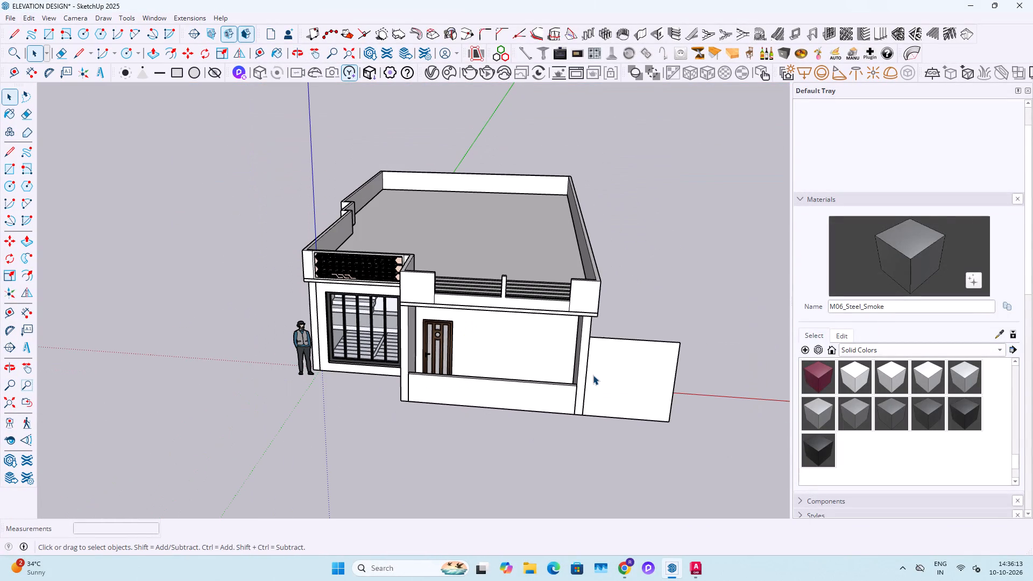
triple_click(595, 376)
key("Delete")
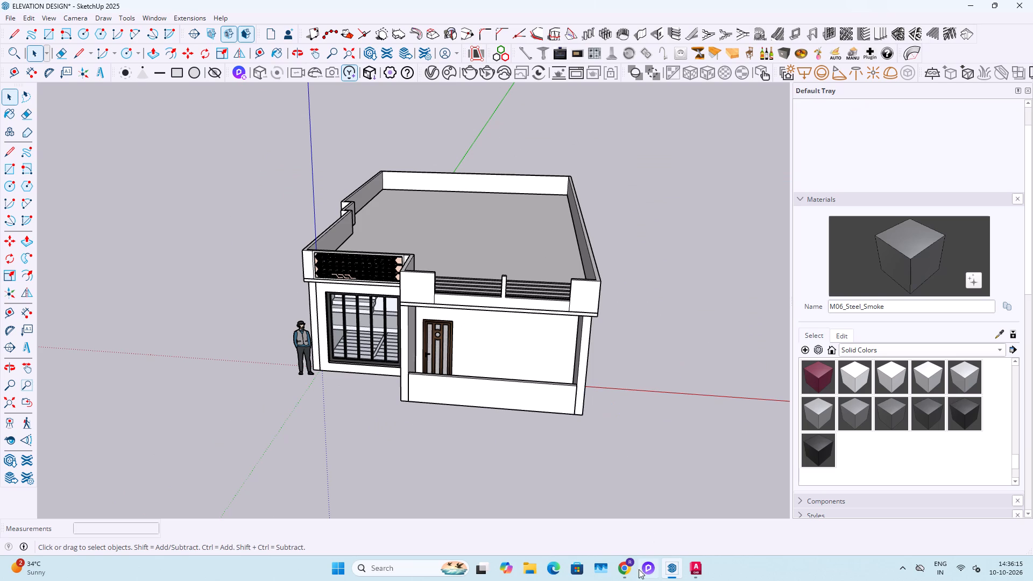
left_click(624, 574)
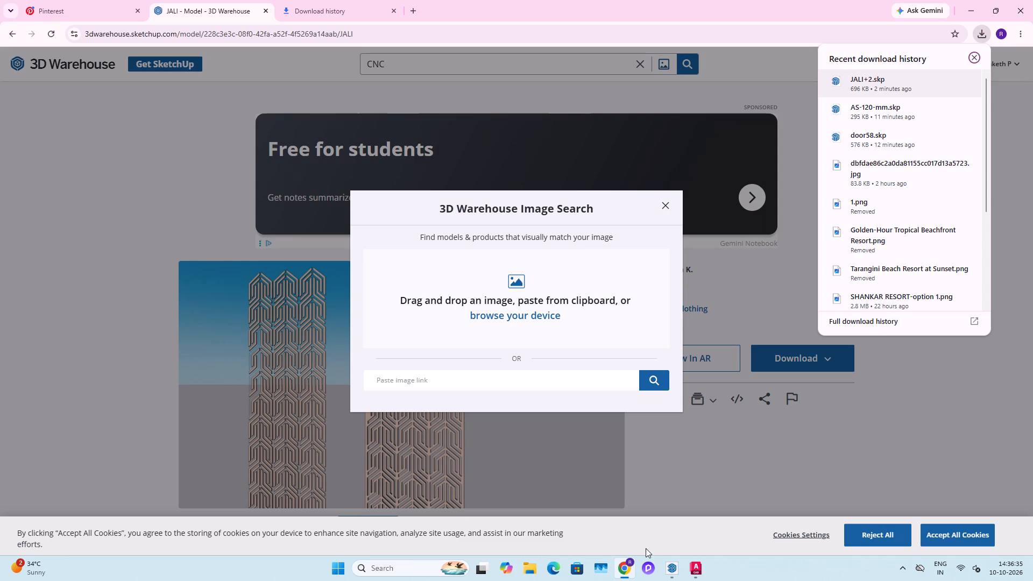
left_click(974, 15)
Paint the porch parapet's two front end blocks and the band below the railings with M04_Stone_Frost.
scroll(591, 289, "up", 14)
double_click(640, 235)
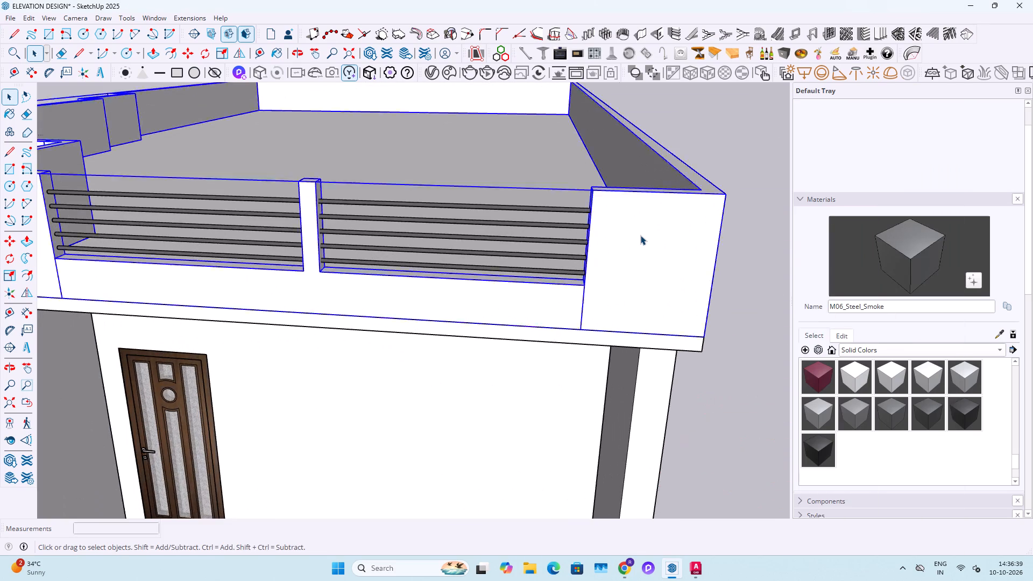
left_click(634, 238)
left_click(818, 408)
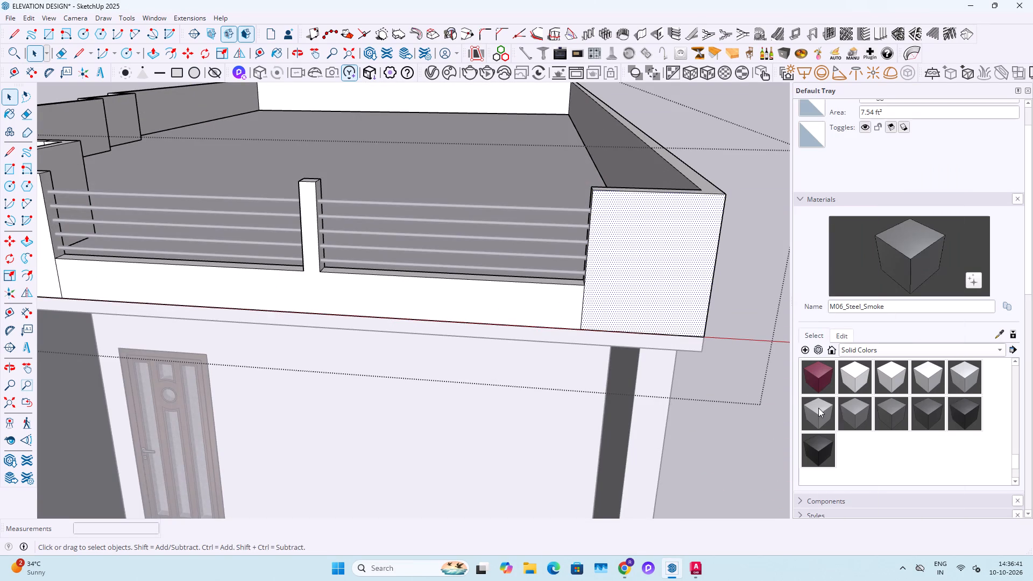
left_click(708, 302)
left_click(640, 281)
left_click(534, 309)
scroll(533, 303, "down", 3)
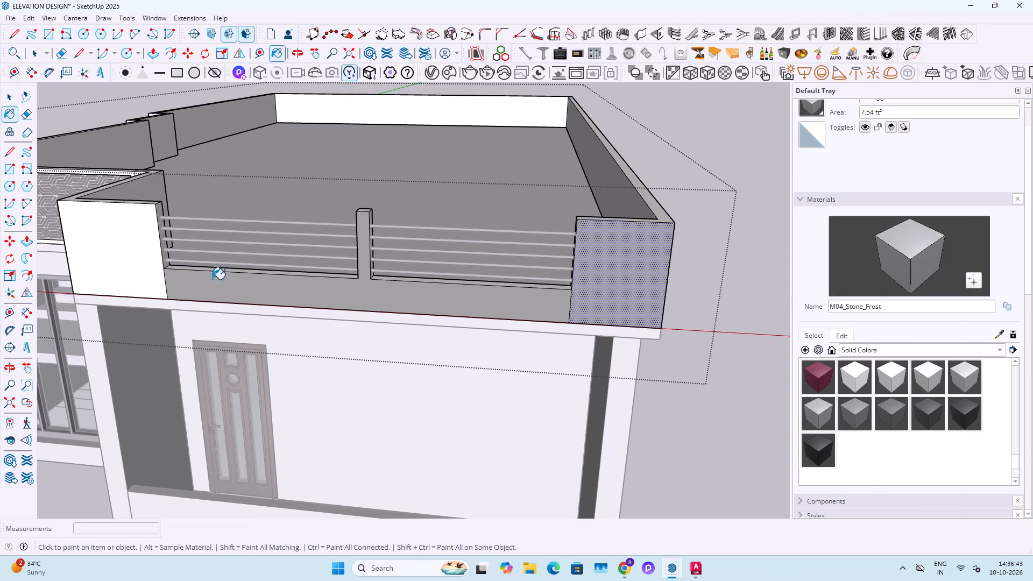
left_click(148, 265)
Paint the central railing post's remaining faces and the ledges under both railings with M04_Stone_Frost, and leave the parapet group.
scroll(474, 266, "down", 3)
scroll(377, 270, "up", 7)
left_click(399, 222)
scroll(409, 222, "up", 8)
left_click(407, 231)
left_click(387, 145)
middle_click_drag(390, 150, 428, 275)
scroll(391, 153, "down", 1)
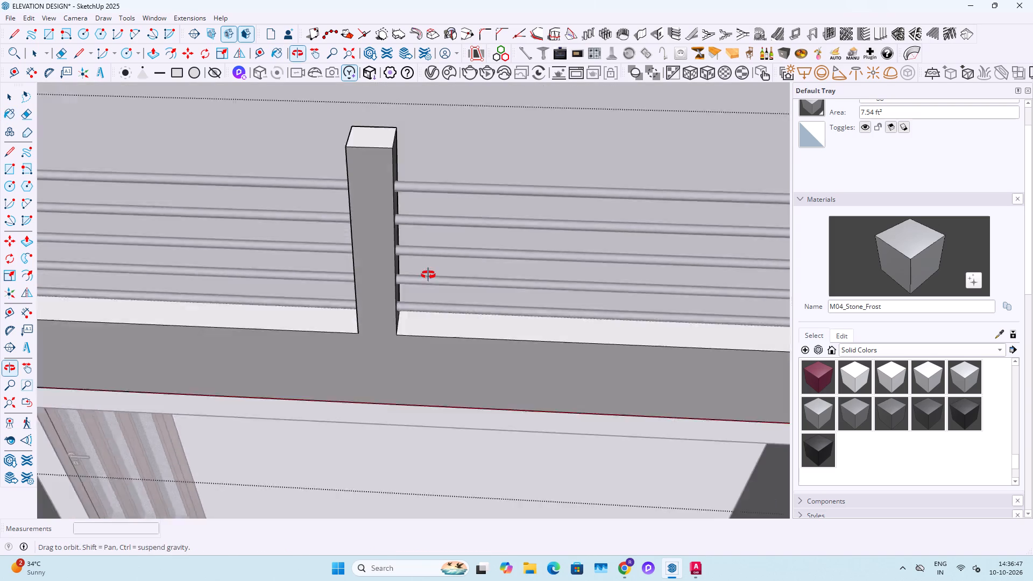
middle_click_drag(428, 275, 429, 276)
left_click(364, 131)
left_click_drag(454, 309, 448, 308)
left_click(360, 308)
scroll(362, 306, "down", 2)
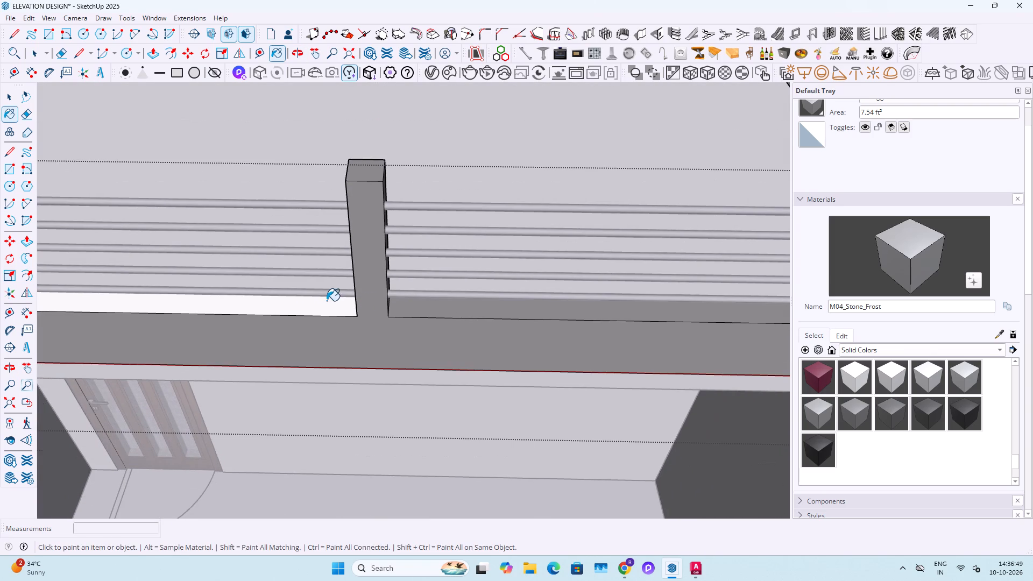
left_click(325, 301)
scroll(325, 301, "down", 13)
key("space")
middle_click_drag(516, 301, 527, 189)
key("Escape")
key("Escape")
scroll(349, 258, "down", 3)
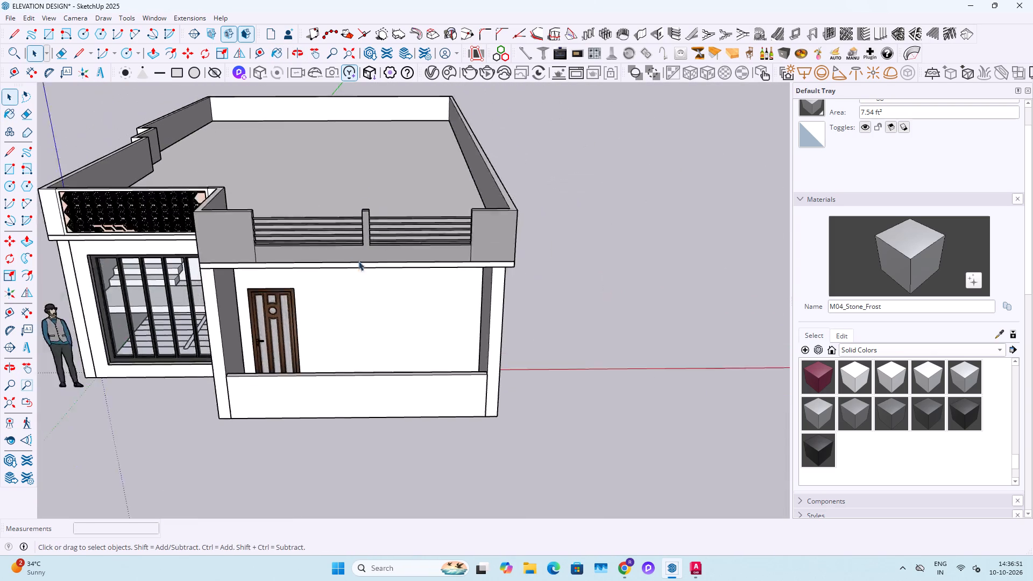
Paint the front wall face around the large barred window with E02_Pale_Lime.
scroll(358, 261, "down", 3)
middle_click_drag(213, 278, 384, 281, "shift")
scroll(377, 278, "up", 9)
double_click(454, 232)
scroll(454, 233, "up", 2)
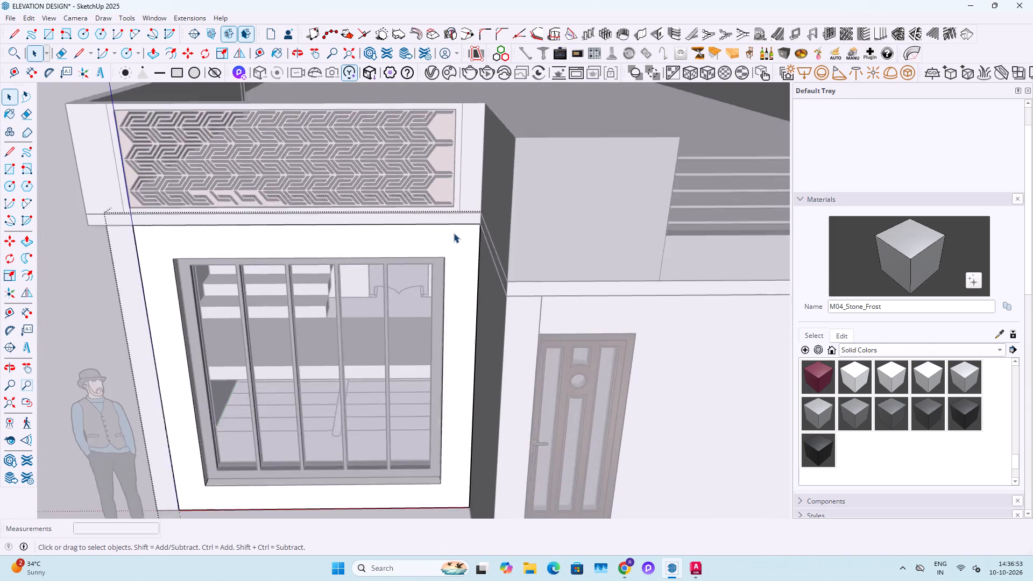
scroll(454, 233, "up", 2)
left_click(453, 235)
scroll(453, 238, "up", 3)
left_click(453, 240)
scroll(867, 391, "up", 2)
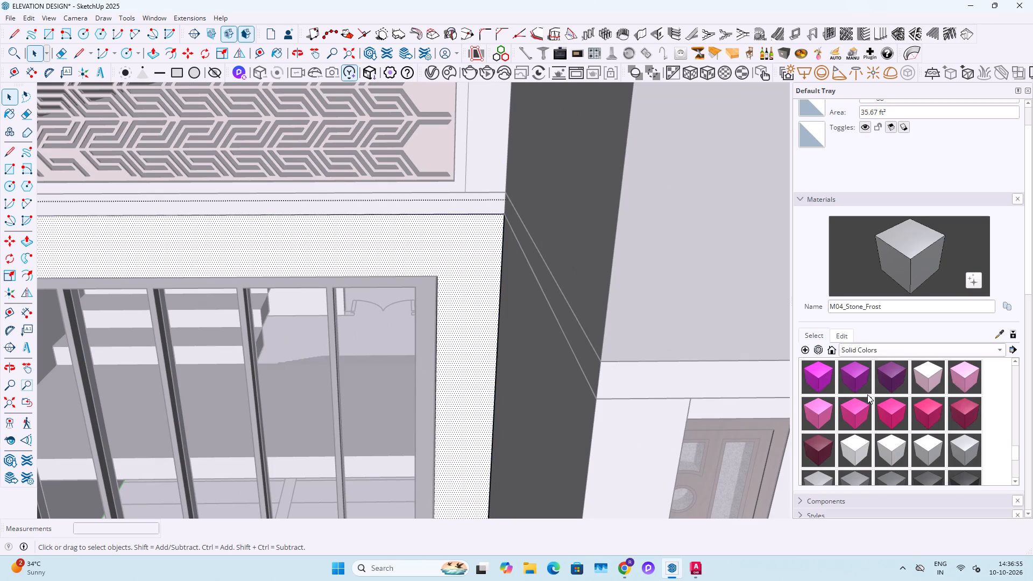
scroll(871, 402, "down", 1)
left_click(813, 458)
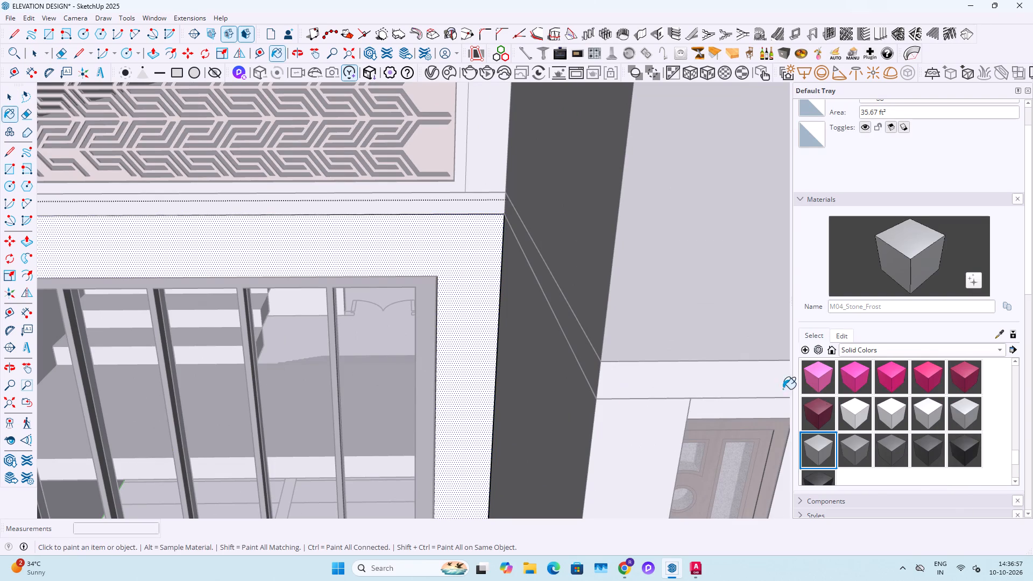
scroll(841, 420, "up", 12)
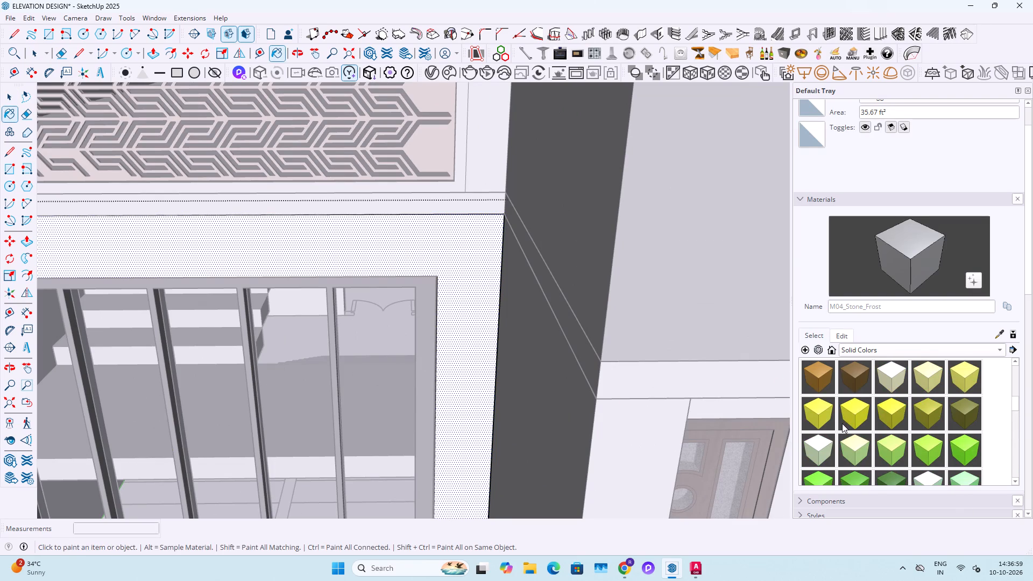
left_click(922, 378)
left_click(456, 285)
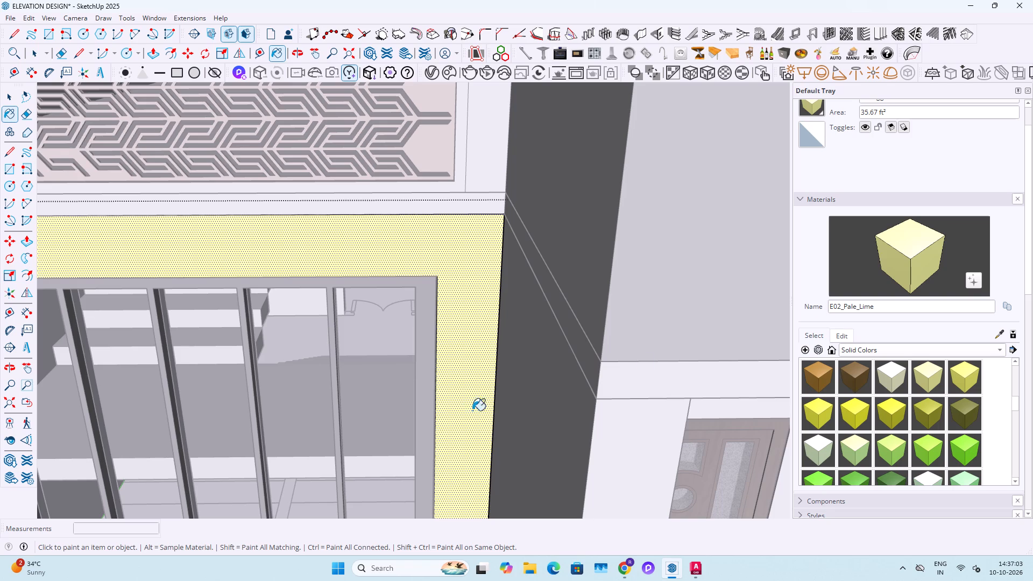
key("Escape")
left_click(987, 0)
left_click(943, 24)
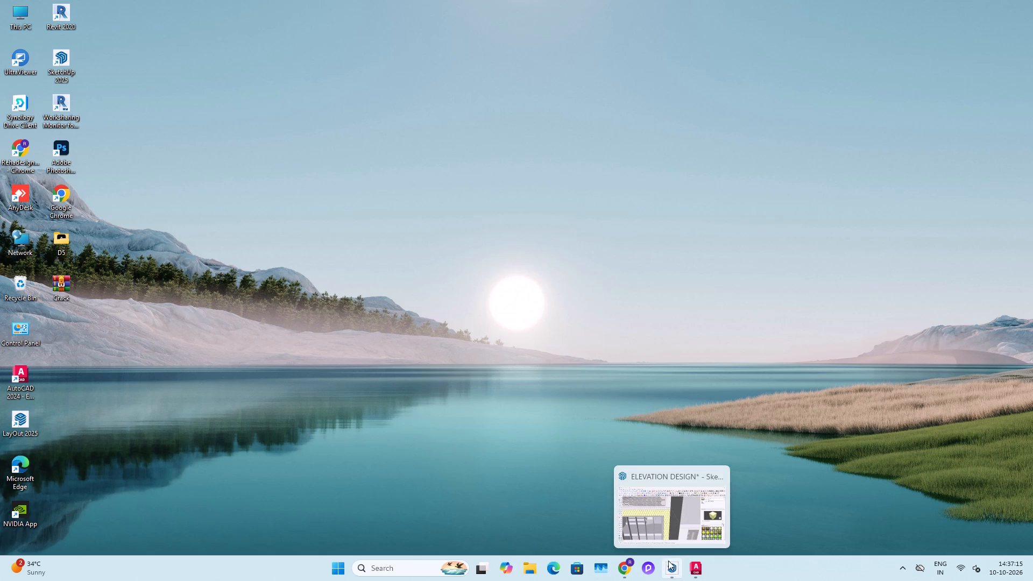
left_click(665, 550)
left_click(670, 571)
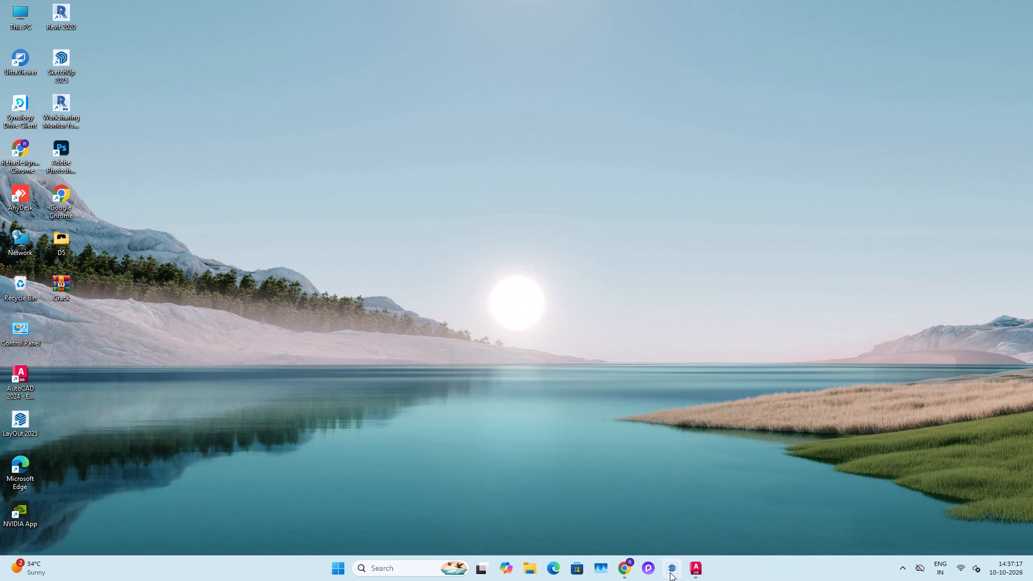
Paint the front wall face around the large barred window with E01_Mint_Frost.
scroll(540, 273, "down", 8)
middle_click_drag(419, 256, 523, 247)
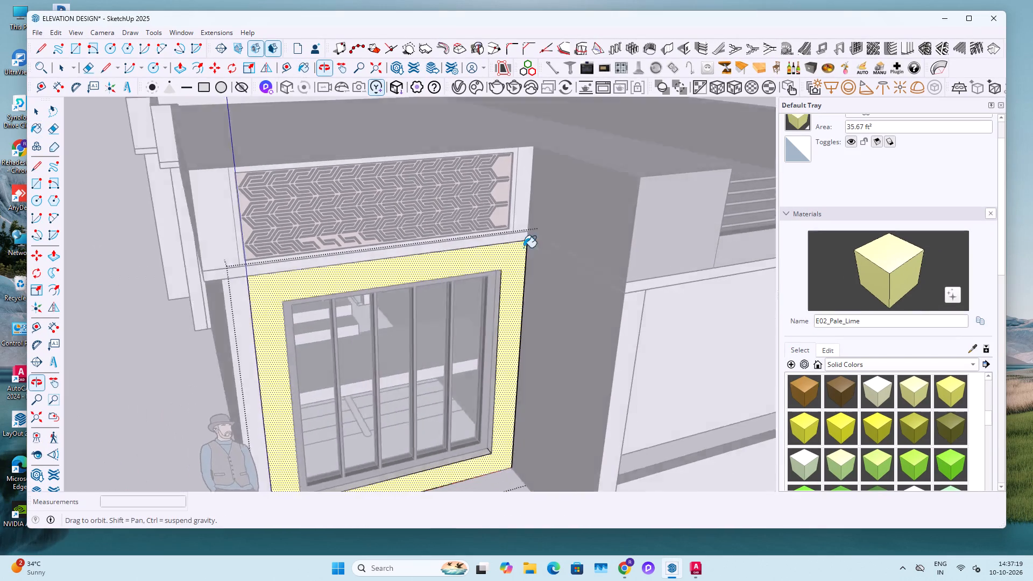
middle_click_drag(523, 247, 530, 248)
scroll(208, 362, "up", 4)
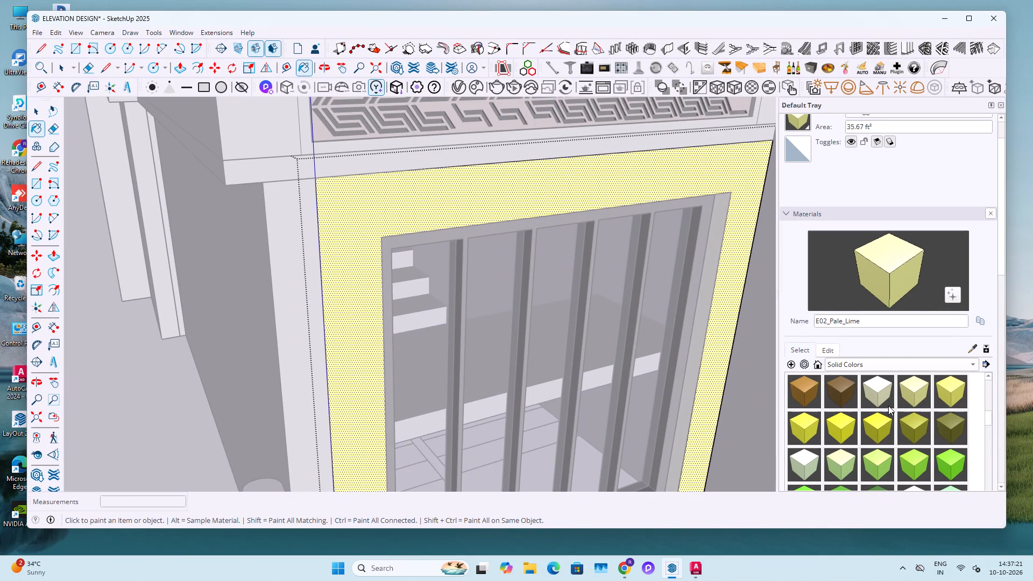
left_click(887, 391)
left_click(729, 140)
left_click(726, 166)
key("space")
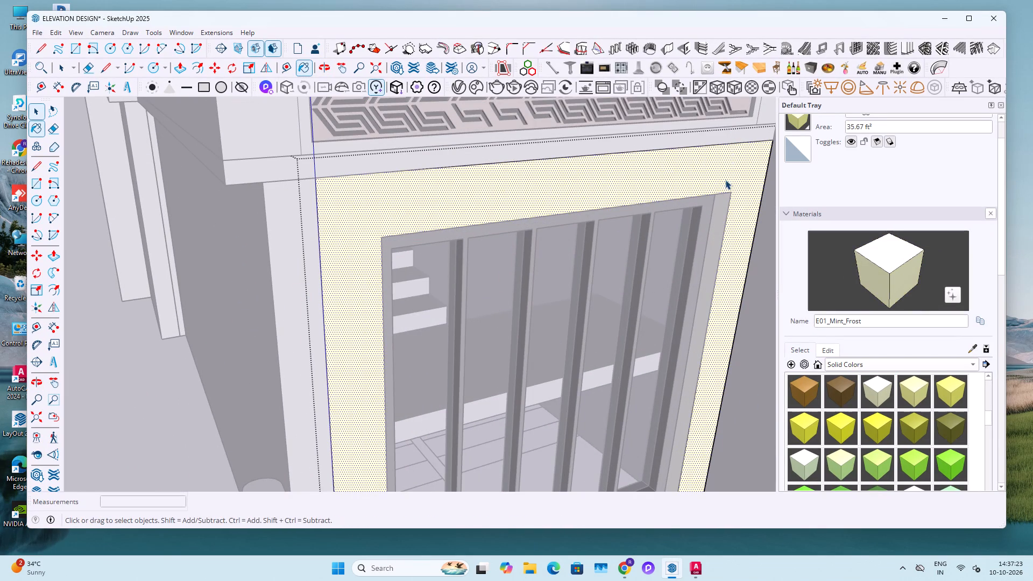
Paint the narrow front column face between the window wall and the house corner with E01_Mint_Frost, and leave its group.
double_click(272, 204)
scroll(284, 217, "up", 3)
left_click(287, 228)
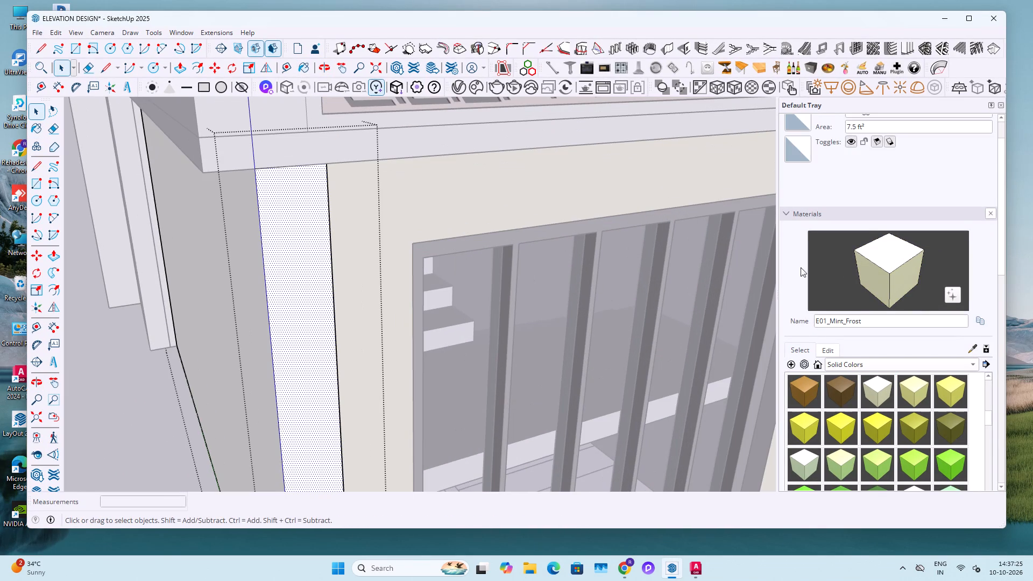
left_click(839, 250)
left_click(288, 236)
key("space")
scroll(290, 230, "down", 7)
key("Escape")
key("Escape")
scroll(317, 231, "down", 5)
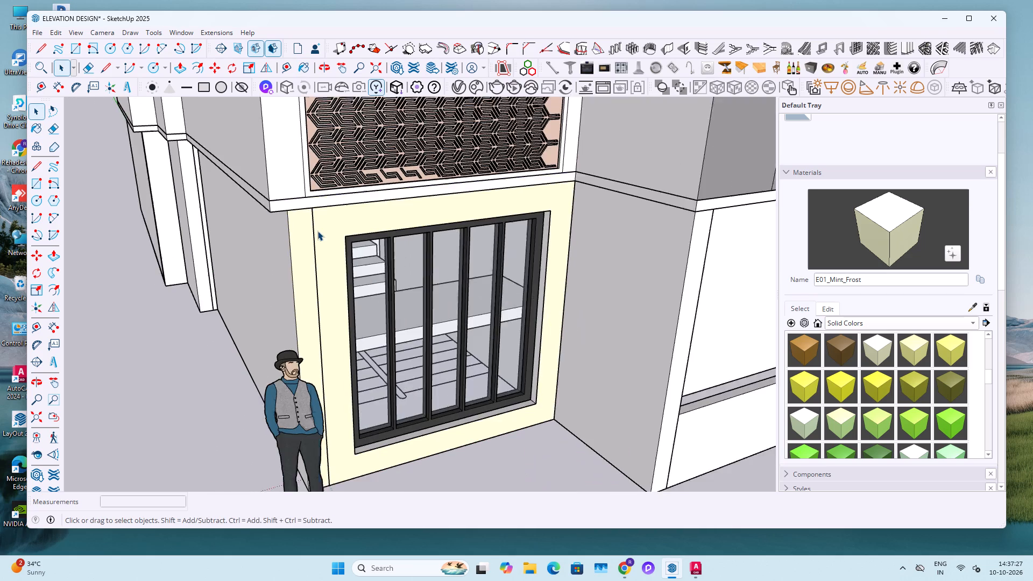
Paint the parapet face between the JALI screen and the outer house corner, and the screen's surround, with E01_Mint_Frost.
middle_click_drag(348, 197, 339, 254, "shift")
scroll(277, 249, "up", 5)
double_click(275, 244)
scroll(286, 220, "up", 4)
left_click(287, 219)
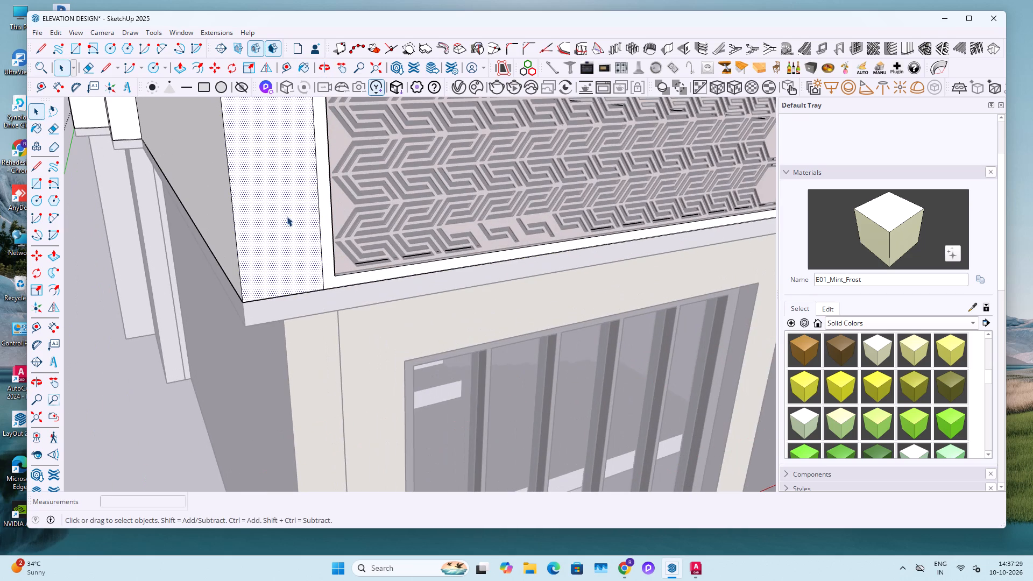
left_click(901, 216)
left_click_drag(286, 224, 298, 225)
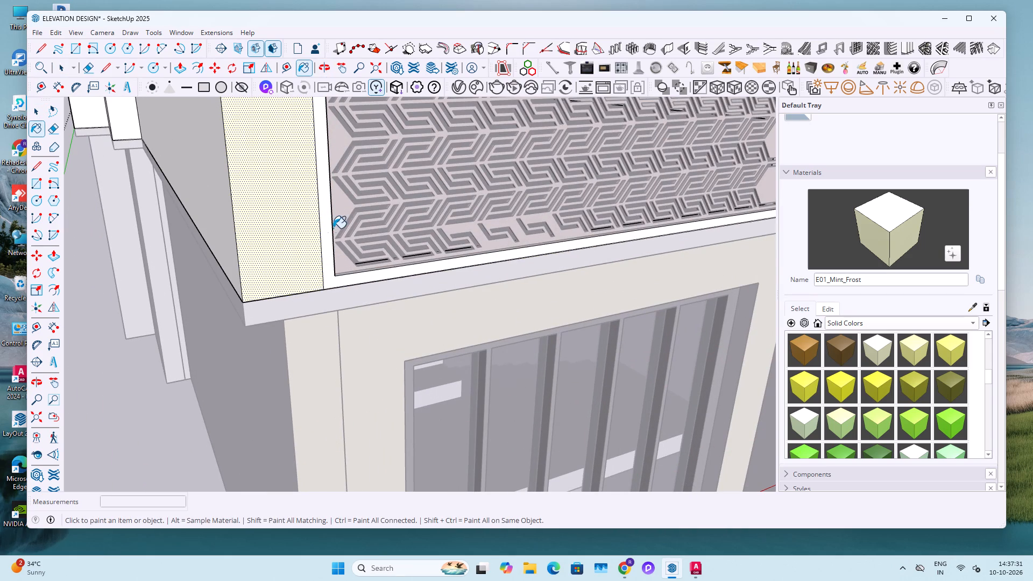
left_click(323, 232)
scroll(312, 260, "down", 12)
key("space")
Paint the narrow parapet face at the JALI screen's porch-side end with E01_Mint_Frost, and leave the group.
scroll(484, 244, "up", 8)
left_click(528, 214)
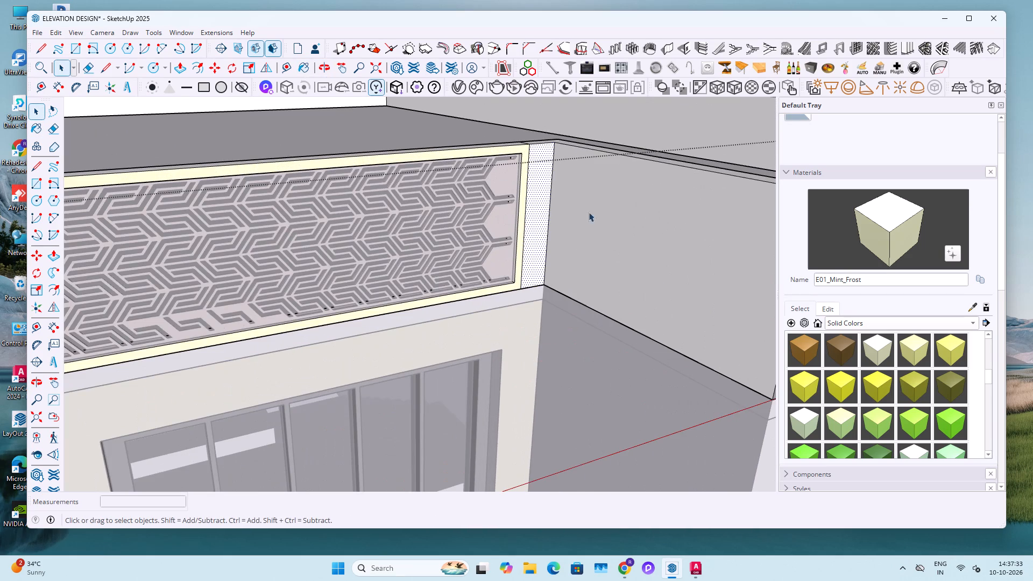
left_click(851, 231)
left_click(542, 202)
key("space")
scroll(501, 221, "down", 7)
scroll(505, 242, "up", 1)
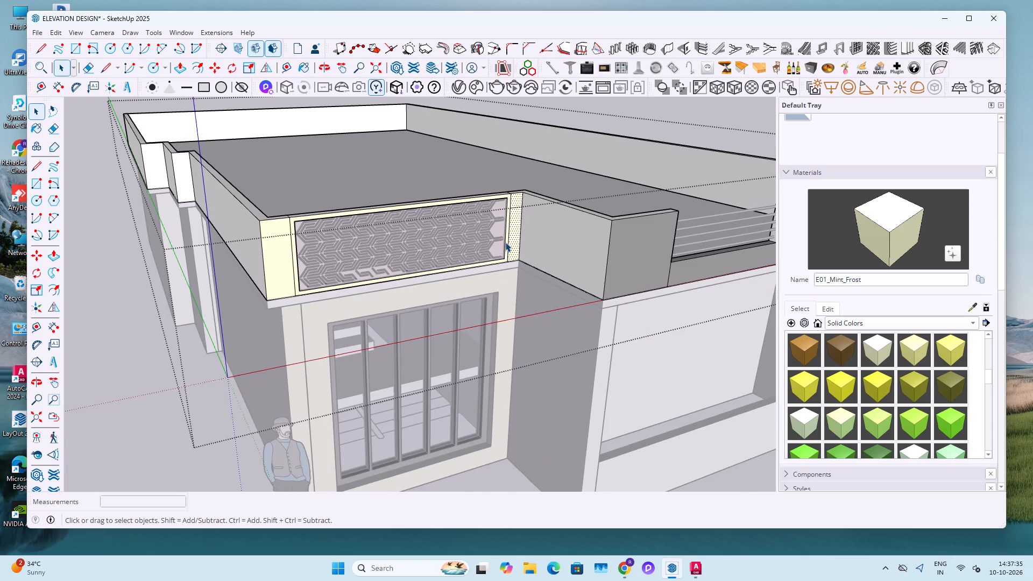
key("Escape")
key("Escape")
scroll(505, 242, "up", 3)
left_click(519, 240)
left_click(519, 240)
scroll(270, 253, "down", 10)
key("Escape")
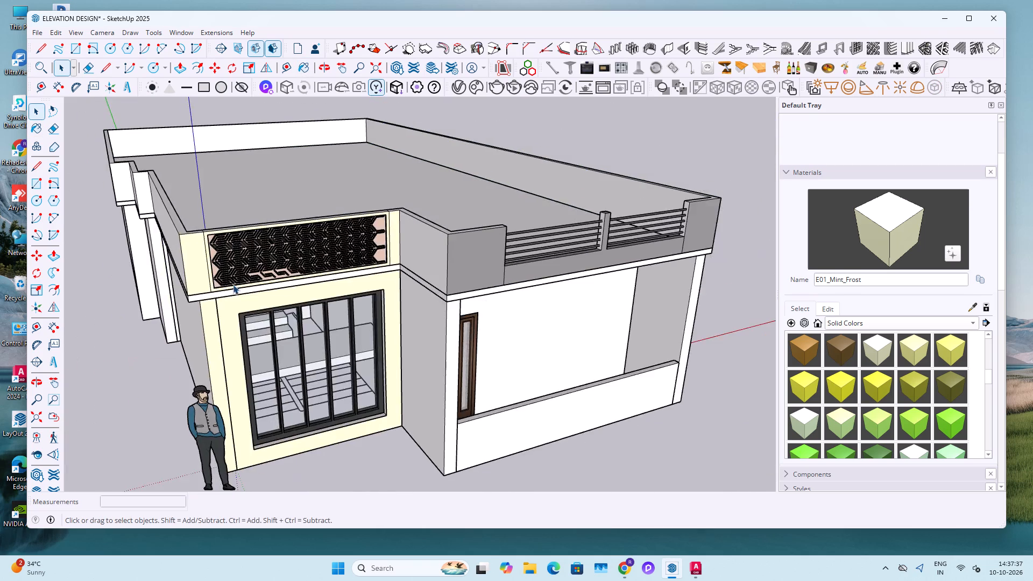
scroll(233, 285, "down", 3)
key("Escape")
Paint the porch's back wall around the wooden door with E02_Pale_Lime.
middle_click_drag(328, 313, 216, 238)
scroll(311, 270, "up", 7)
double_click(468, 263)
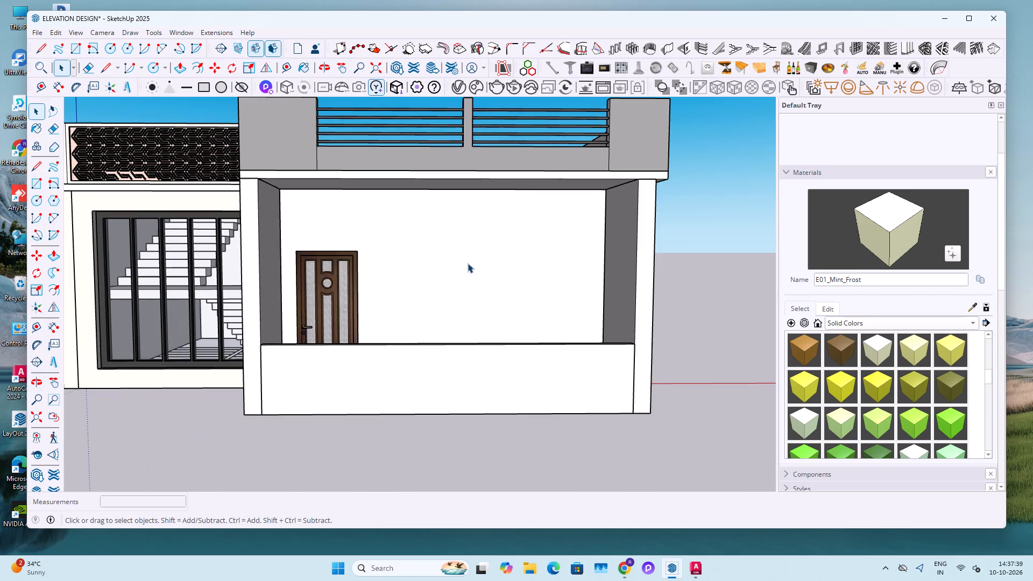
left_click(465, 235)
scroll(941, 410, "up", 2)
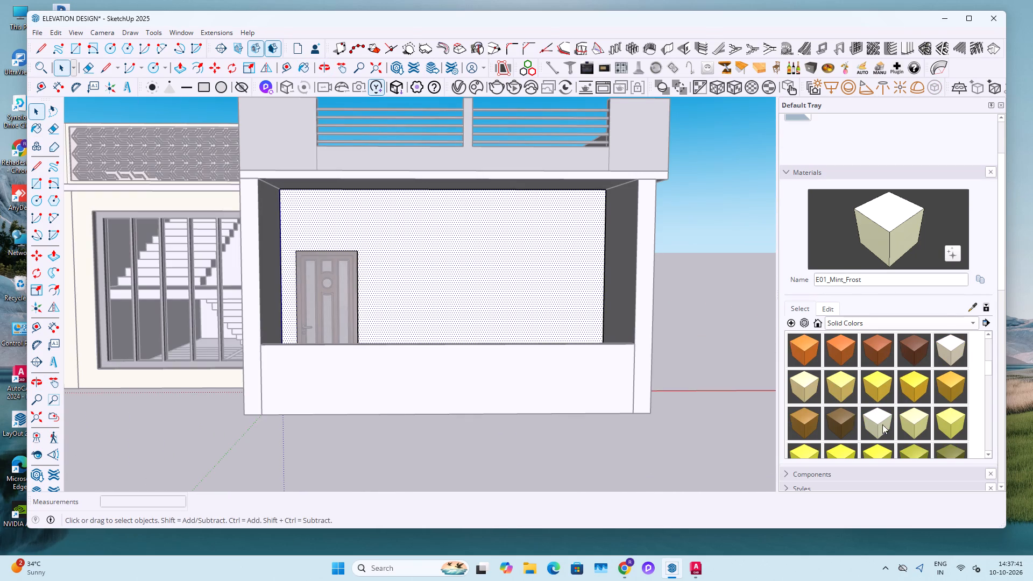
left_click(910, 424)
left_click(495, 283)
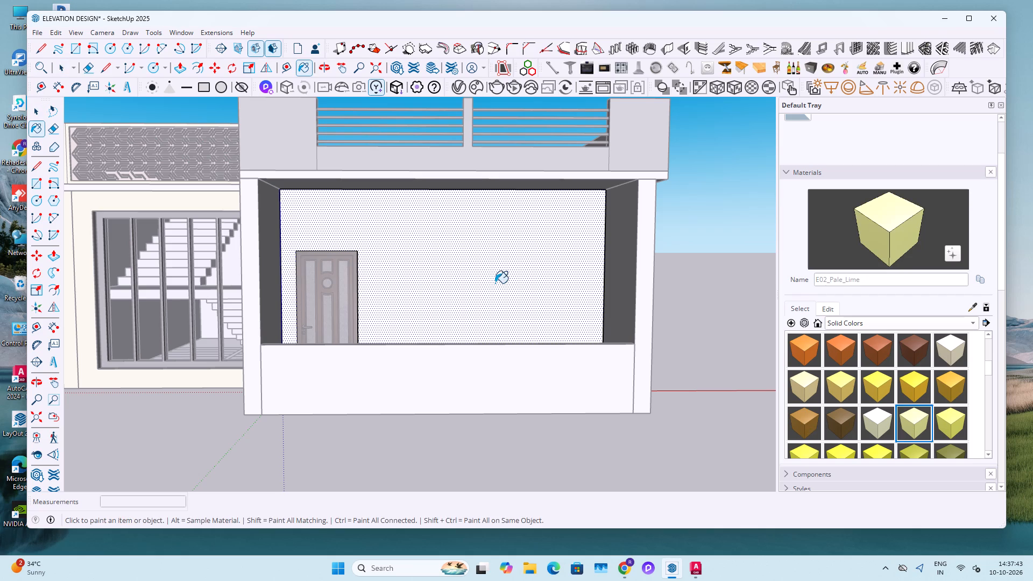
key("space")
Paint the porch's back wall around the wooden door with M02_Ash_Whisper, and leave its group.
scroll(859, 377, "up", 8)
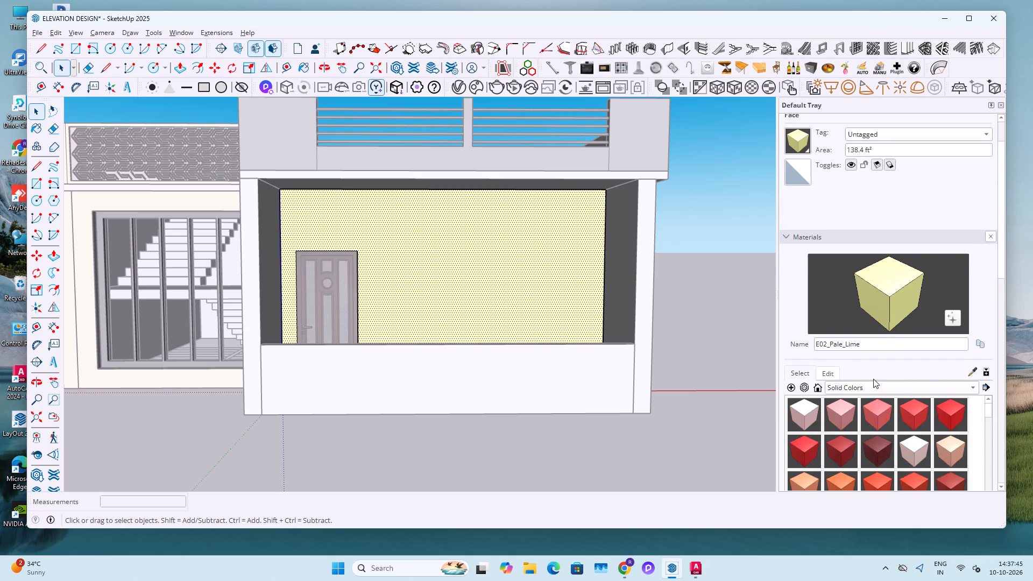
scroll(896, 419, "down", 3)
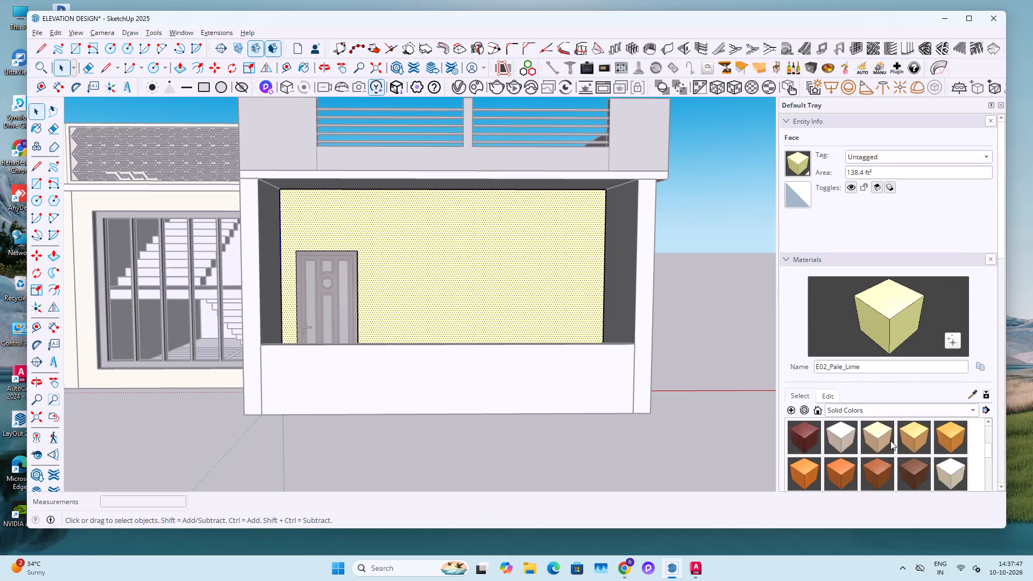
scroll(890, 441, "down", 20)
scroll(835, 421, "up", 1)
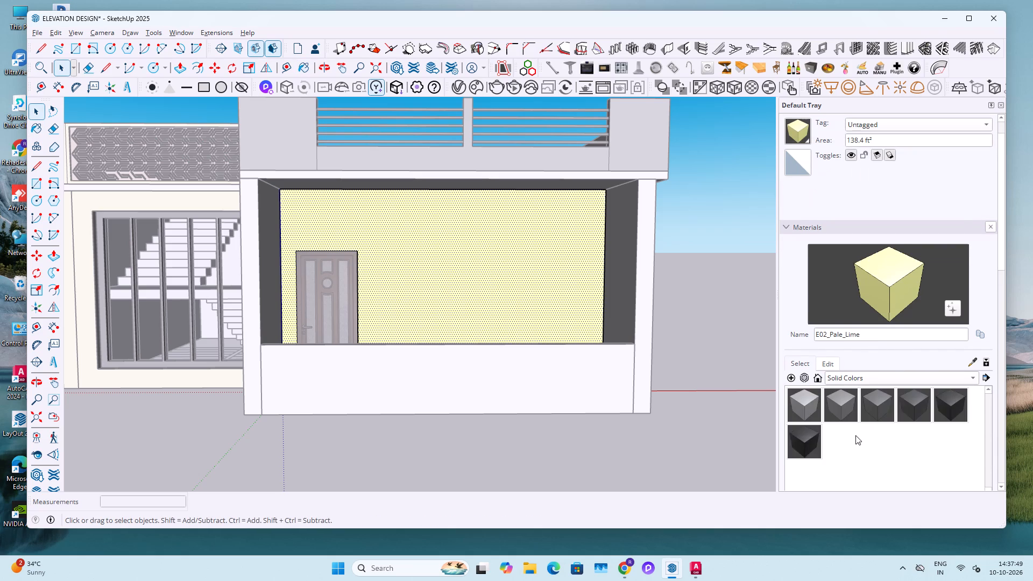
scroll(857, 436, "up", 1)
scroll(816, 409, "up", 1)
scroll(864, 440, "up", 1)
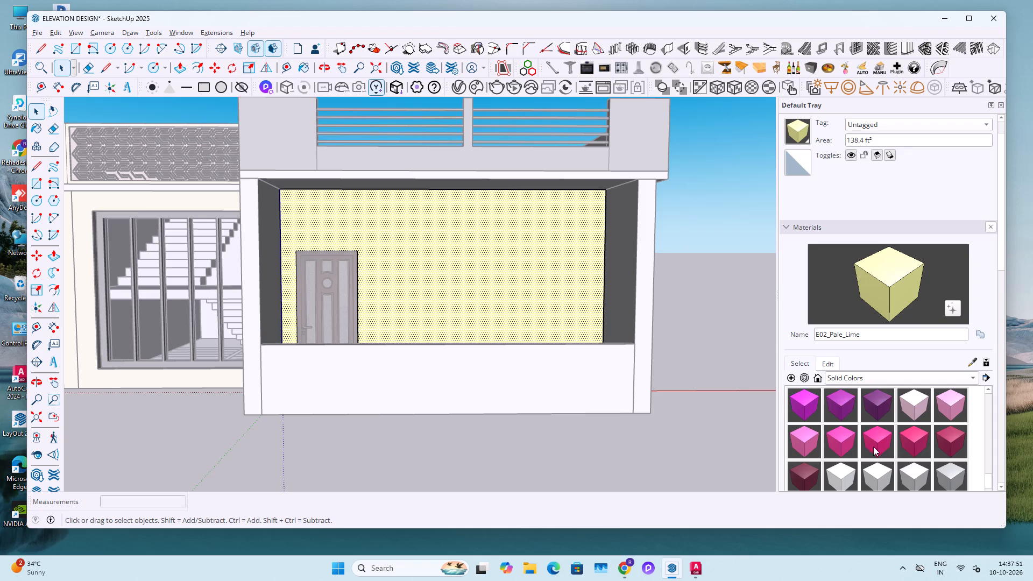
left_click(904, 479)
left_click(556, 308)
scroll(509, 302, "down", 4)
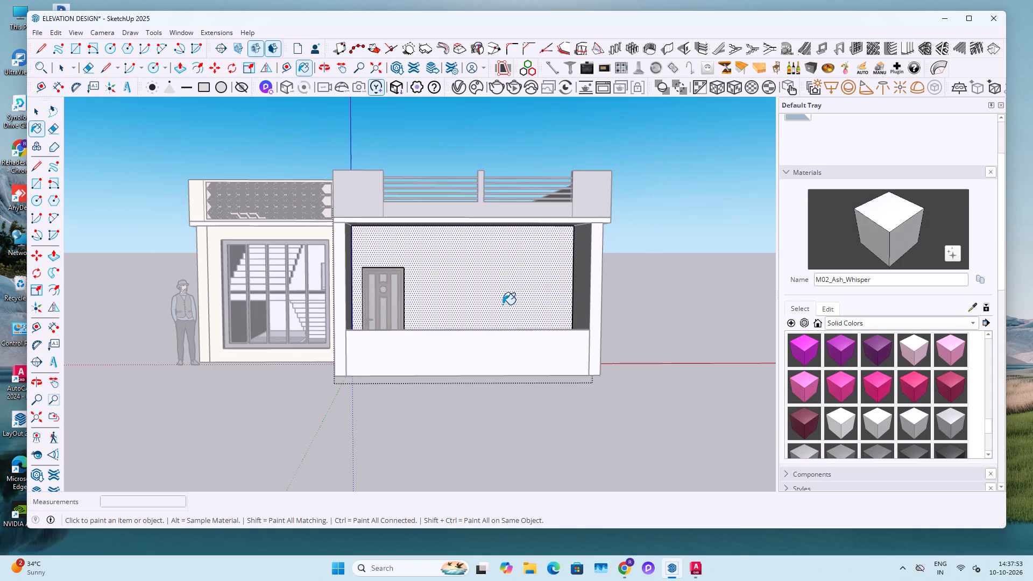
key("space")
key("Escape")
key("Escape")
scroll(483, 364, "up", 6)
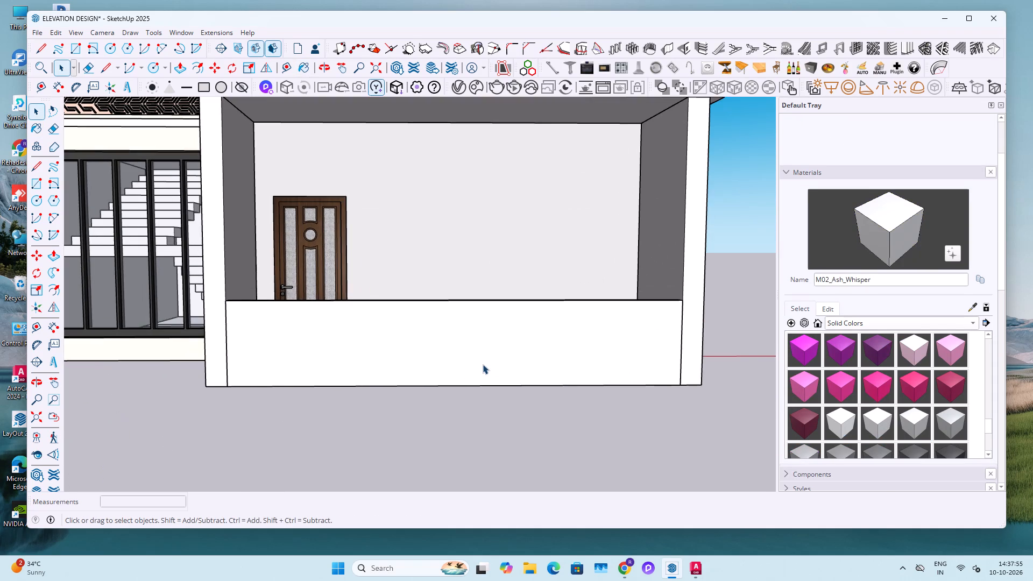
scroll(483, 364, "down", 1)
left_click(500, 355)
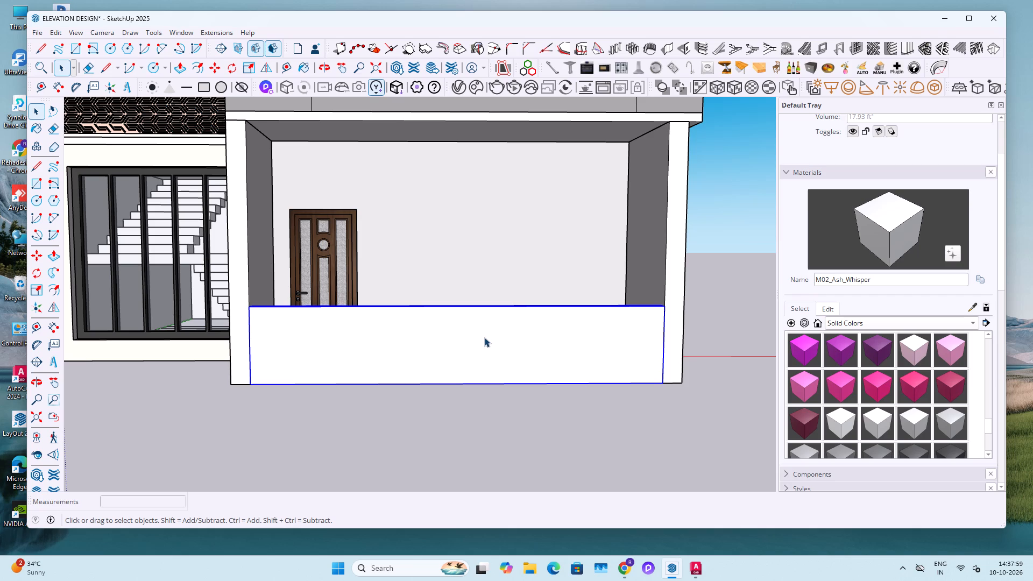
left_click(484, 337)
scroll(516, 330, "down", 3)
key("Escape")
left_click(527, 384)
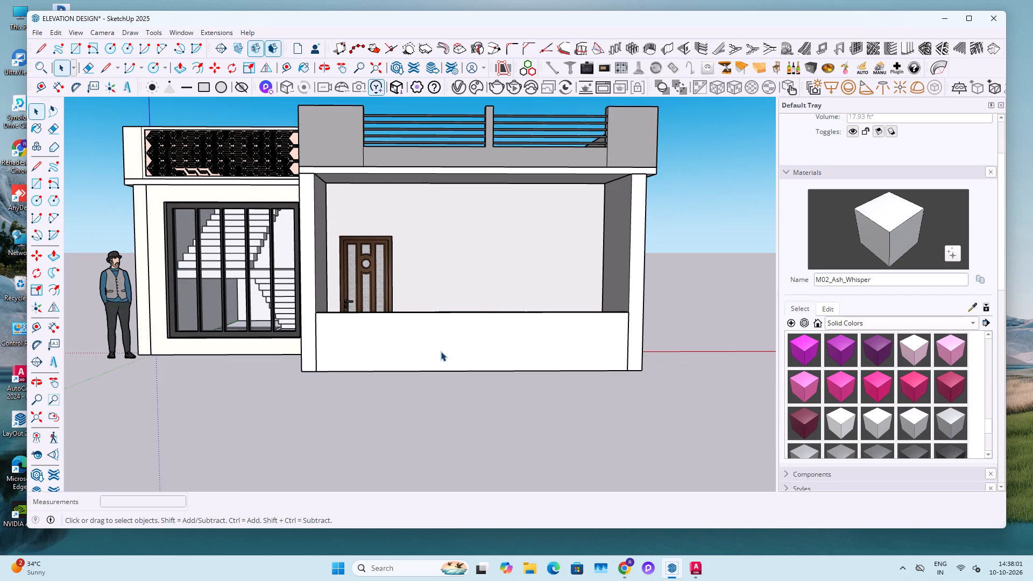
Sample M04_Stone_Frost from the parapet, paint the porch column beside the barred window with it, and leave the column's group.
middle_click_drag(441, 351, 573, 391, "shift")
scroll(433, 263, "up", 1)
left_click(449, 238)
scroll(449, 236, "up", 4)
double_click(447, 228)
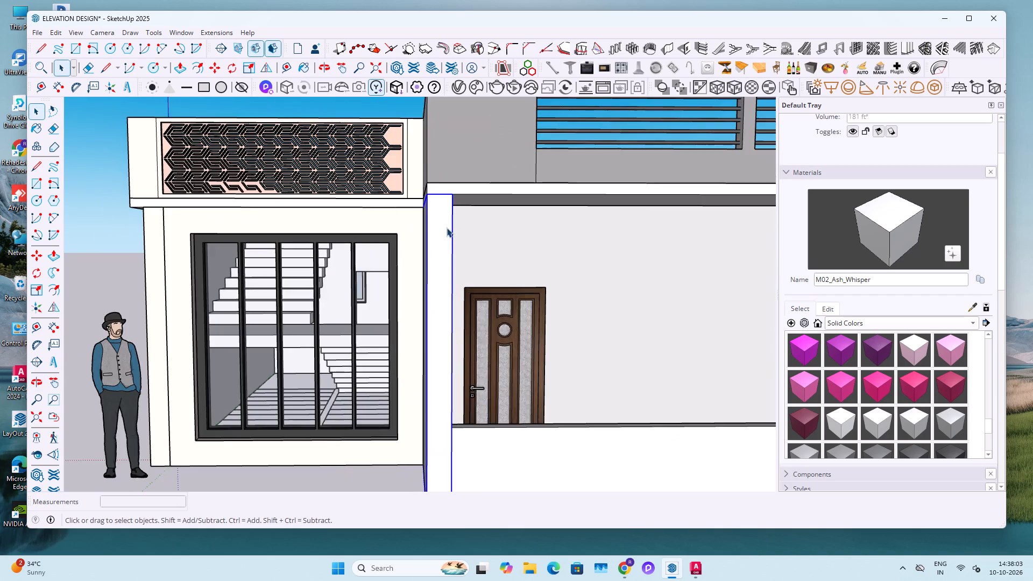
left_click(450, 216)
left_click(970, 306)
left_click(733, 164)
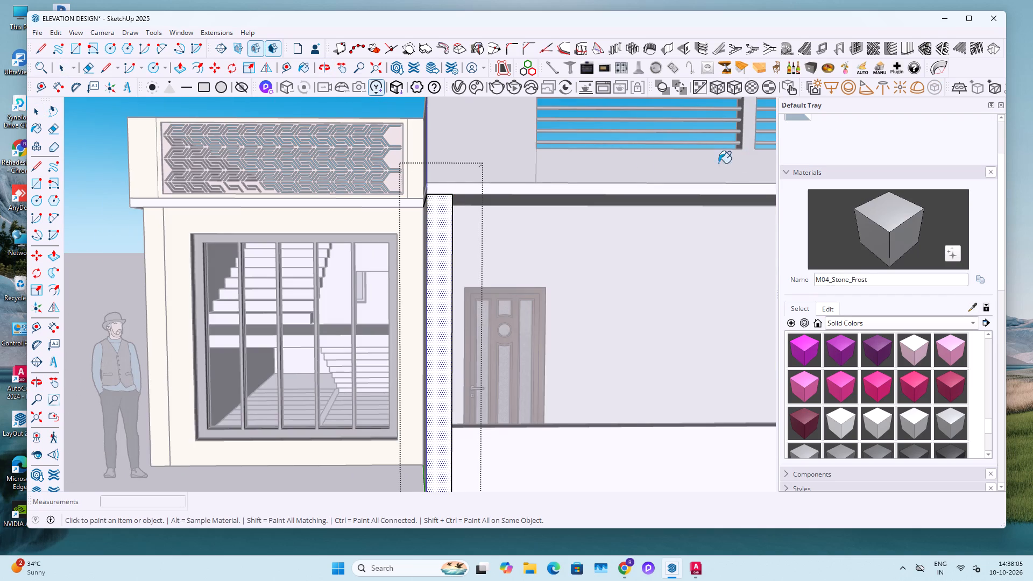
left_click(435, 214)
key("space")
scroll(317, 226, "down", 6)
key("Escape")
key("Escape")
scroll(685, 232, "up", 3)
key("Escape")
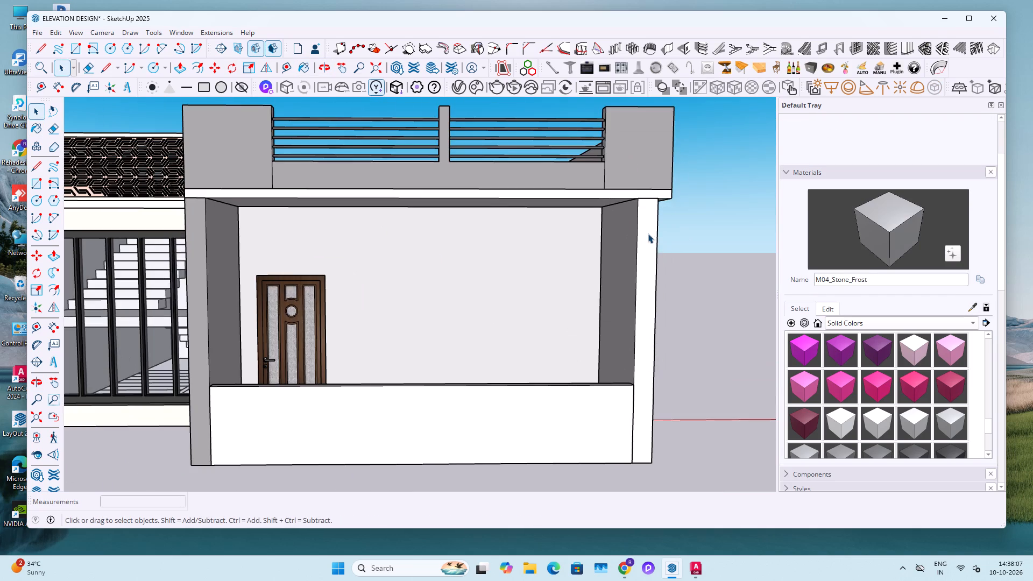
Paint the front face of the porch column at the far outer corner with M04_Stone_Frost, and leave its group.
double_click(648, 233)
scroll(648, 225, "up", 3)
left_click(652, 215)
left_click(858, 225)
left_click(660, 210)
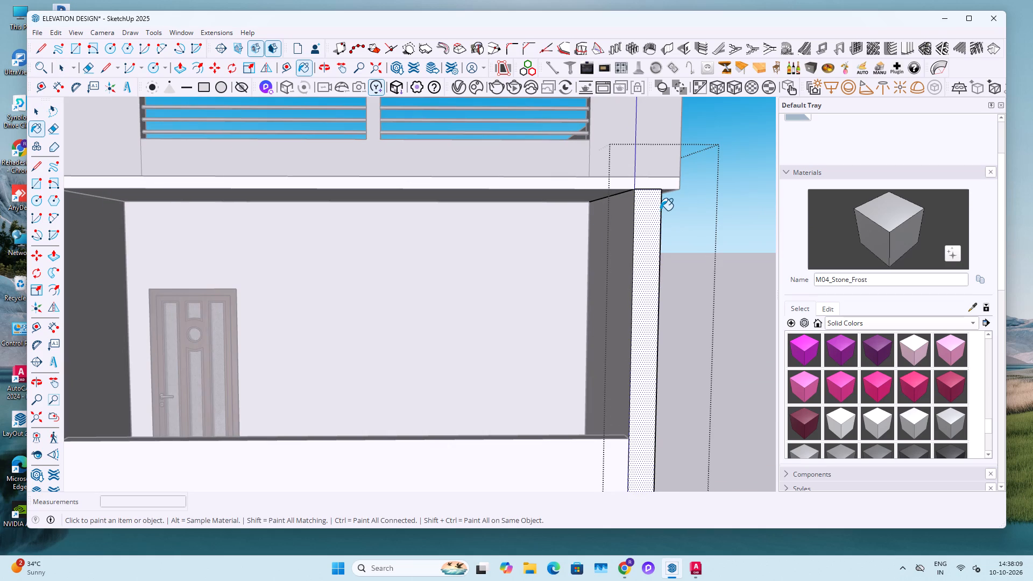
key("space")
middle_click_drag(617, 87, 595, 113)
middle_click_drag(617, 150, 461, 146)
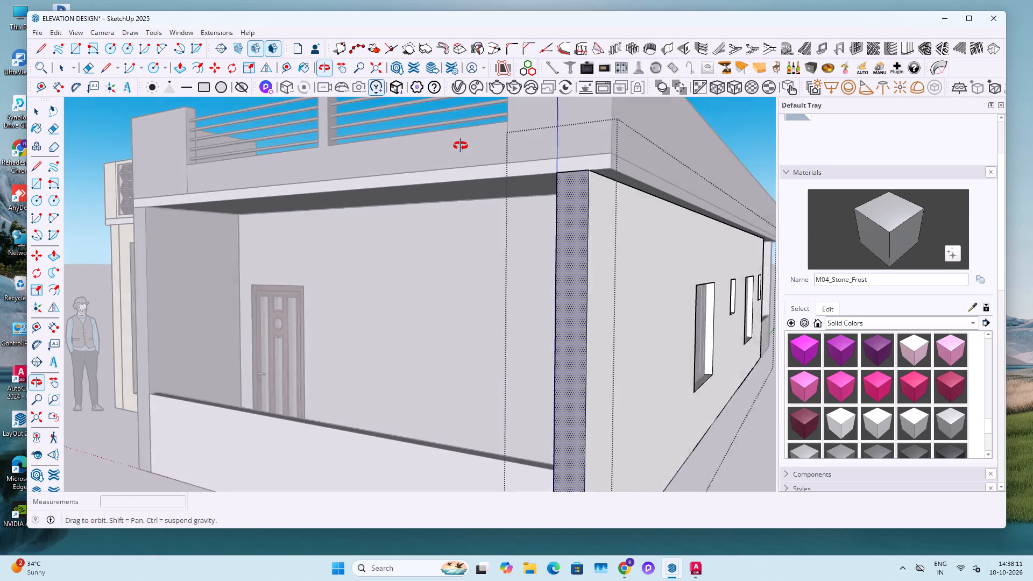
middle_click_drag(461, 146, 461, 145)
key("Escape")
key("Escape")
Paint the roof slab's front edge above the porch with M04_Stone_Frost, and leave the slab group.
middle_click_drag(613, 202, 664, 196)
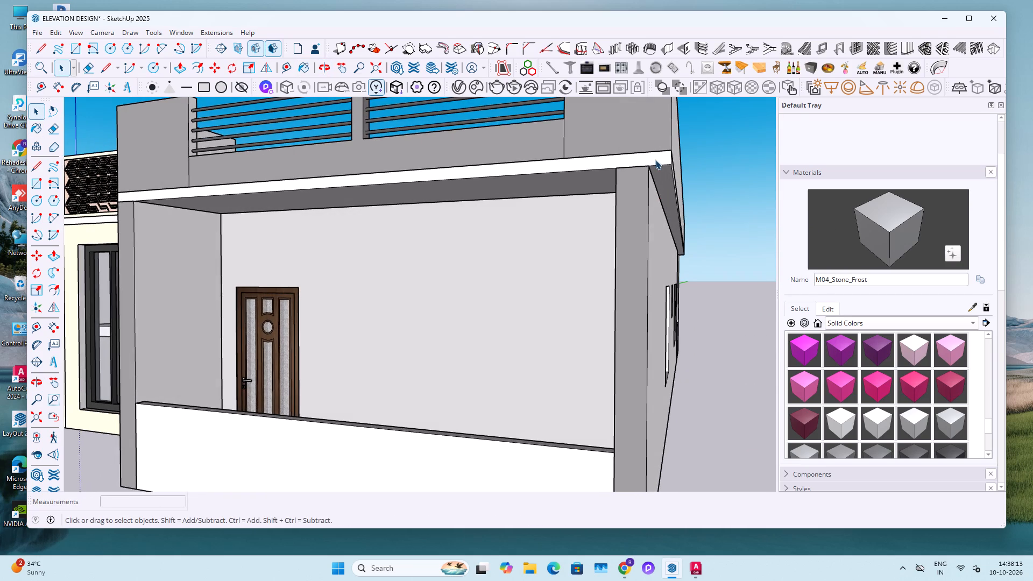
double_click(655, 160)
left_click(659, 158)
left_click(856, 205)
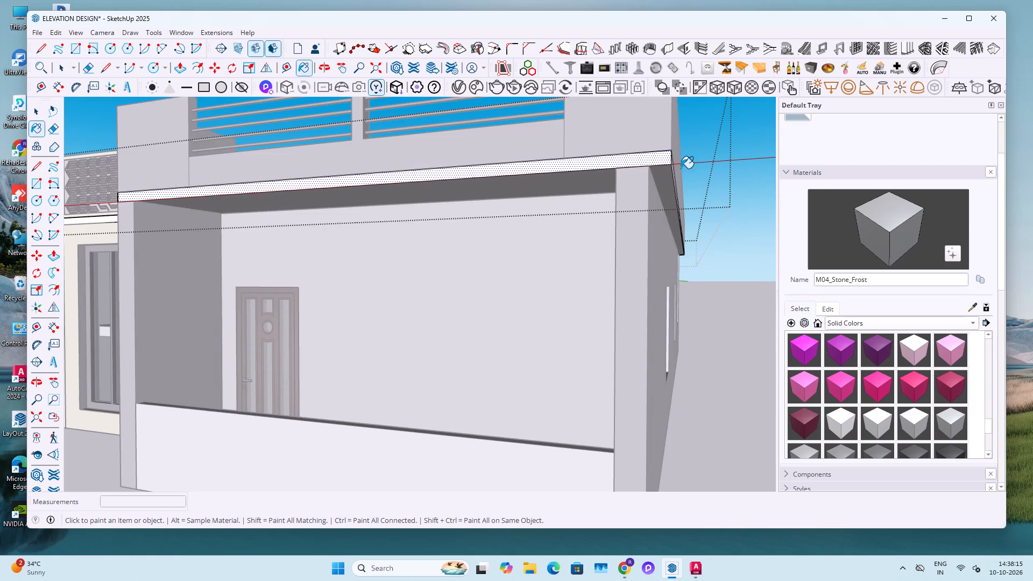
left_click(656, 168)
key("ctrl+z")
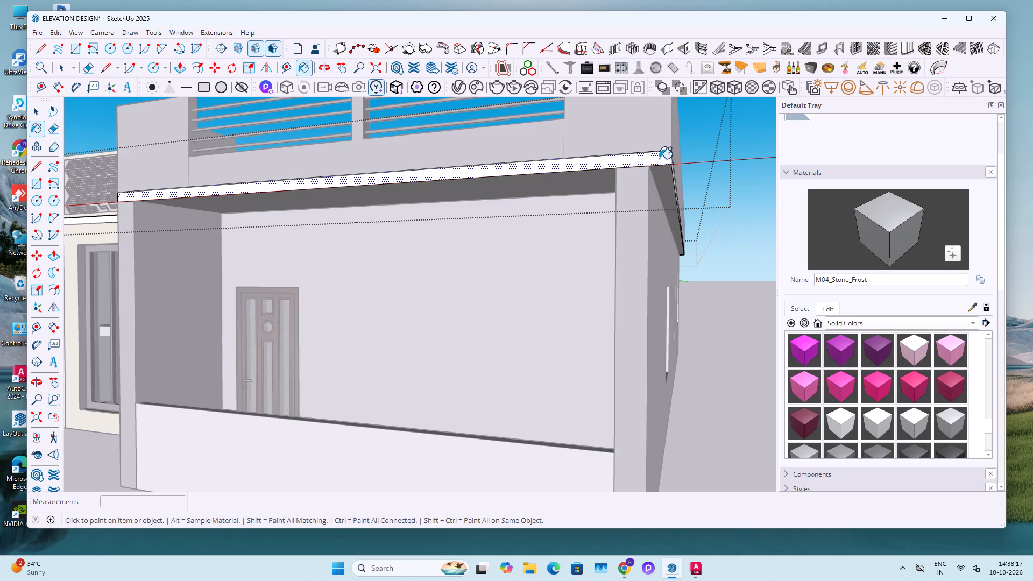
left_click(659, 159)
key("space")
scroll(636, 175, "down", 4)
key("Escape")
scroll(533, 193, "up", 4)
key("Escape")
Draw a rectangle about 15' 11 1/4" by 4' 4 1/2" across the underside of the porch roof slab.
middle_click_drag(449, 183, 613, 175)
scroll(685, 192, "up", 1)
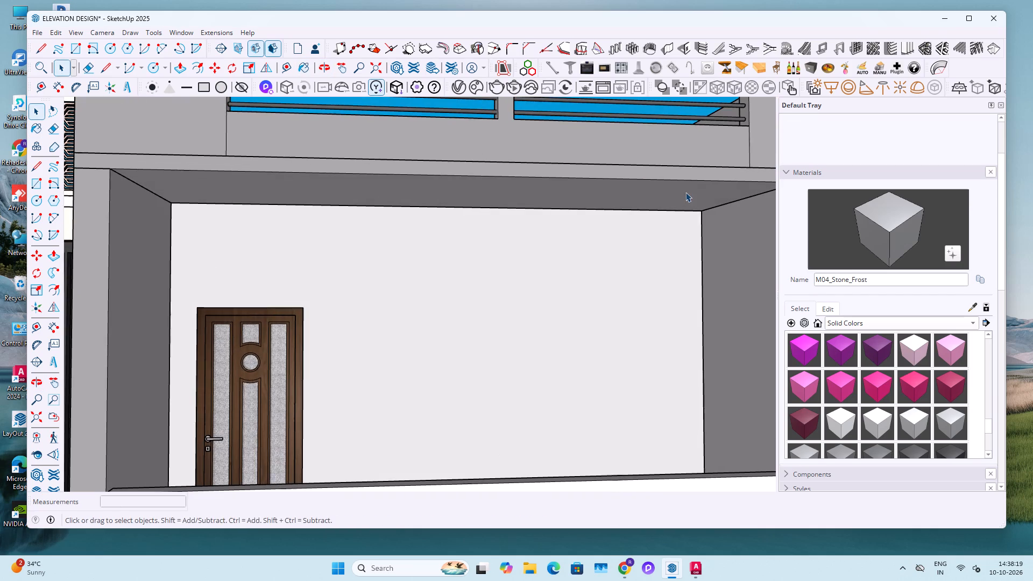
key("r")
left_click(701, 212)
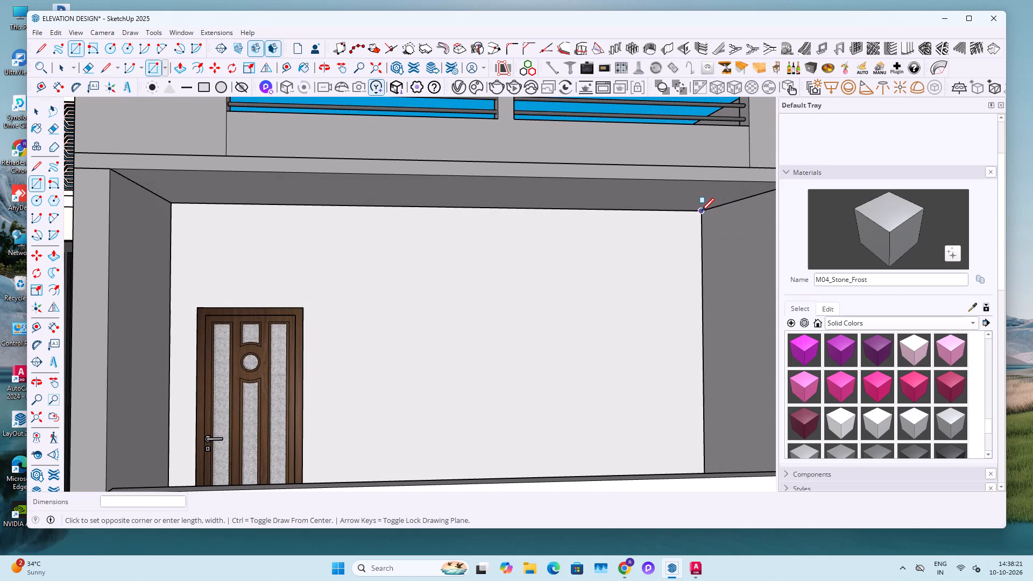
scroll(541, 212, "down", 3)
middle_click_drag(393, 210, 496, 222, "shift")
left_click(369, 200)
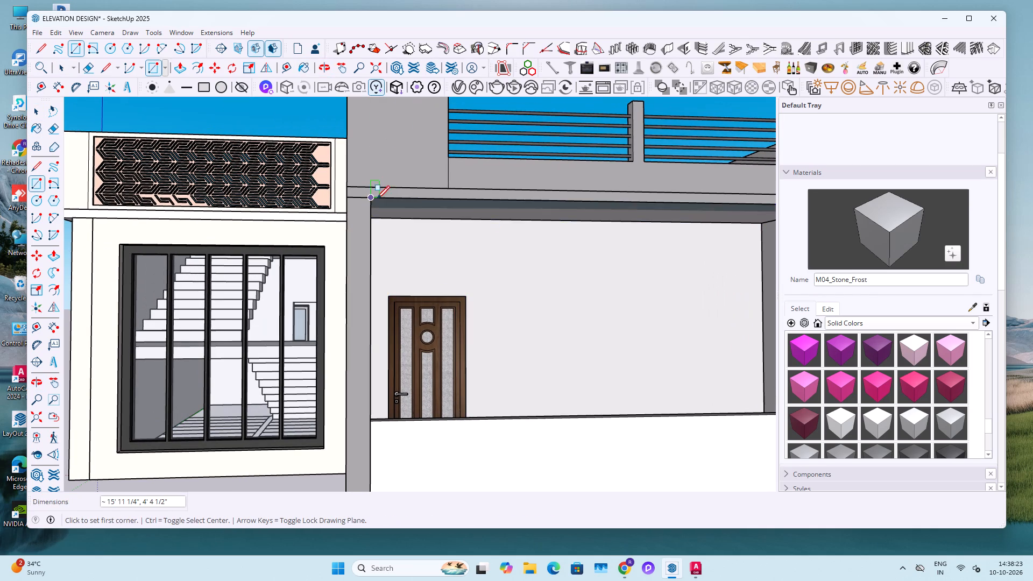
scroll(408, 212, "up", 3)
key("space")
Push/Pull the porch ceiling rectangle 6" downward.
key("p")
left_click(413, 209)
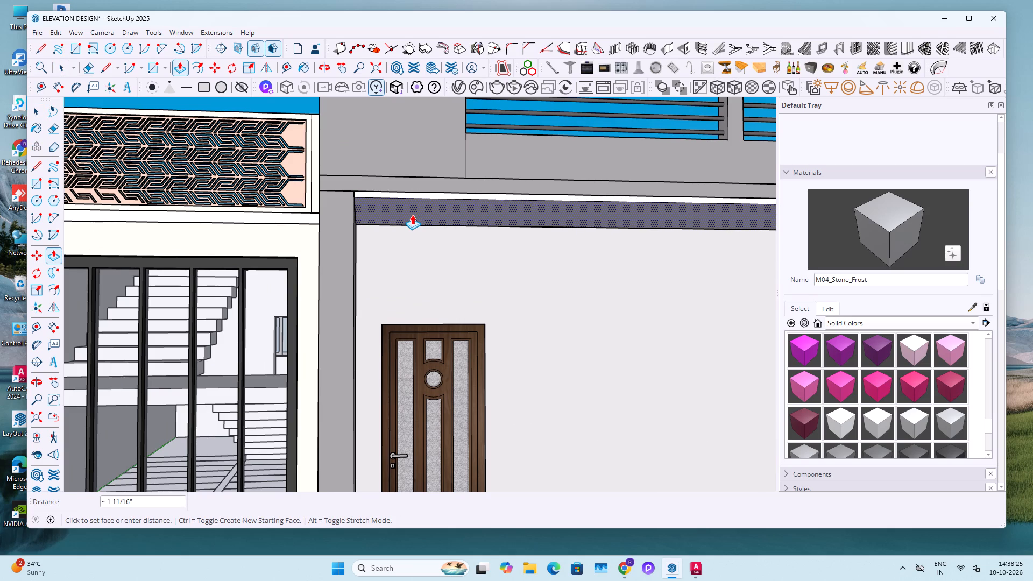
type("6\"")
key("Return")
key("space")
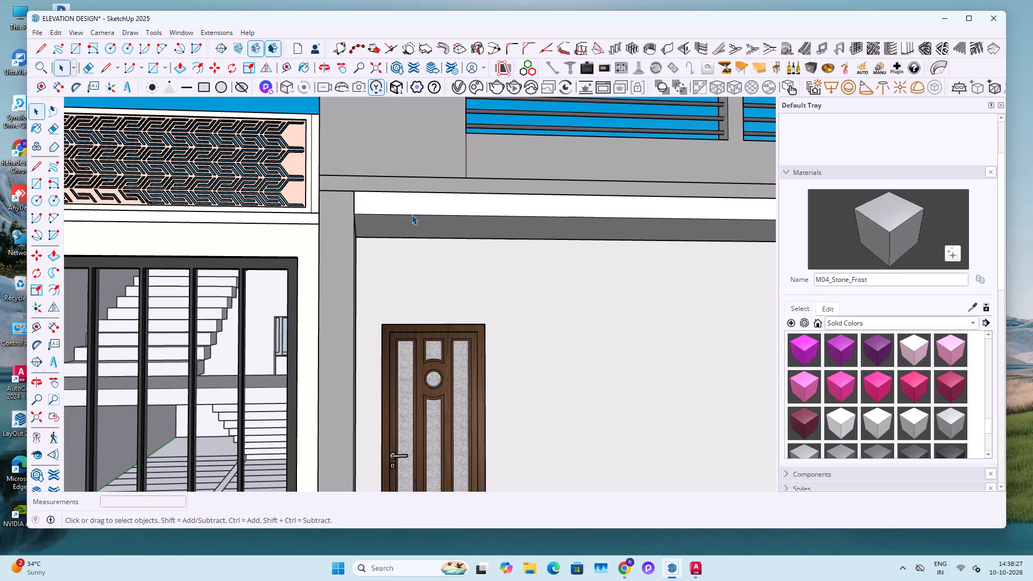
Make the whole new porch ceiling block a group.
triple_click(412, 215)
right_click(411, 215)
left_click(445, 315)
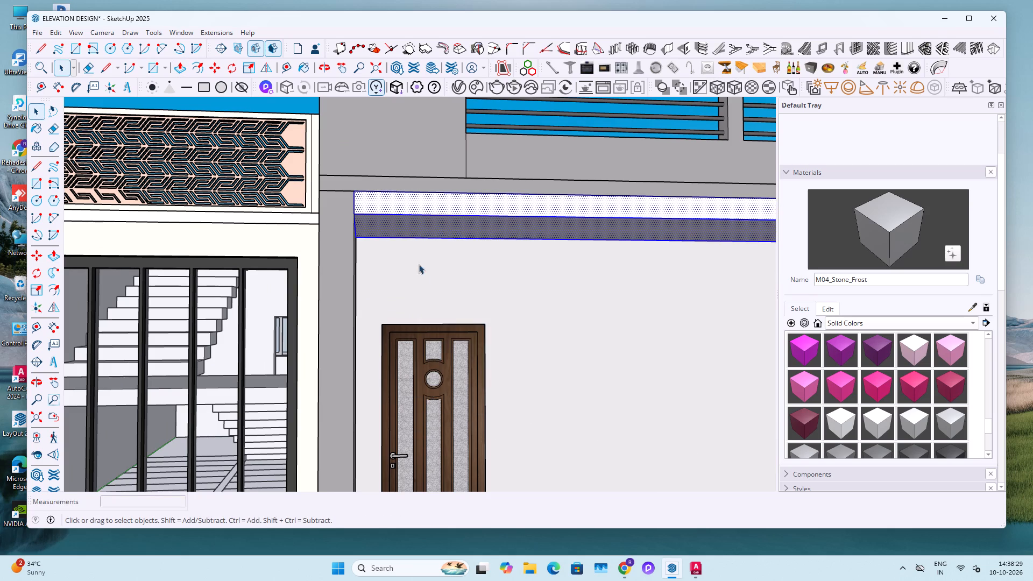
Inside the ceiling group, copy the underside's short edge near the barred window 6" along the ceiling, with another copy 1" further.
middle_click_drag(405, 228, 348, 151)
scroll(358, 194, "up", 2)
double_click(358, 194)
left_click(322, 193)
scroll(322, 193, "up", 4)
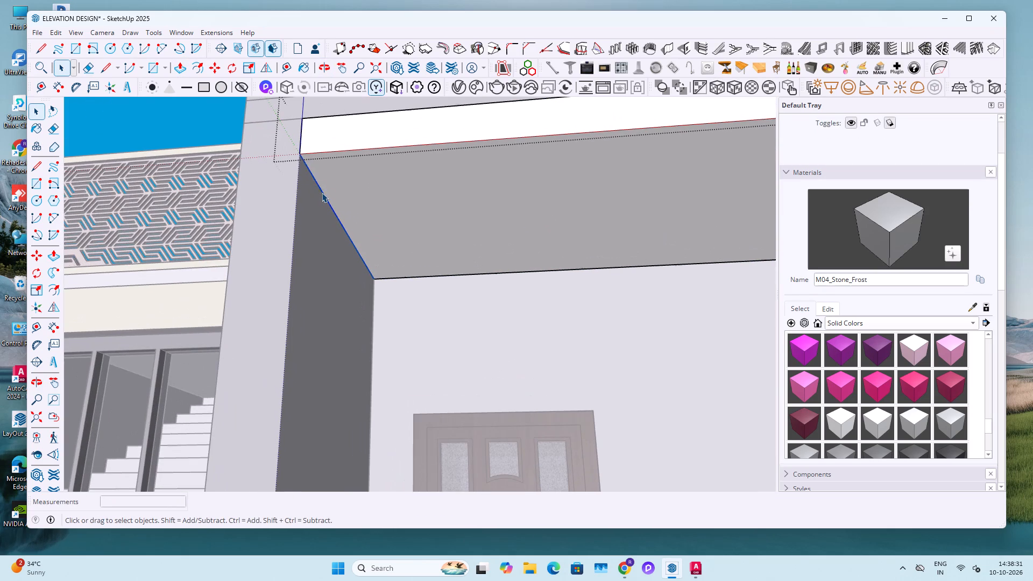
key("m")
left_click(302, 151)
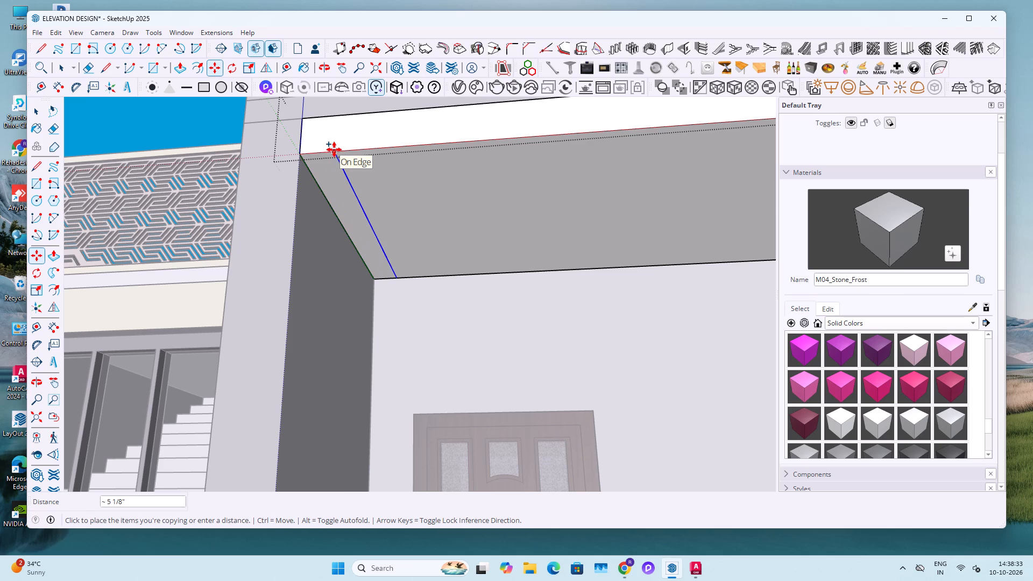
key("6")
key("shift+quotedbl")
key("Return")
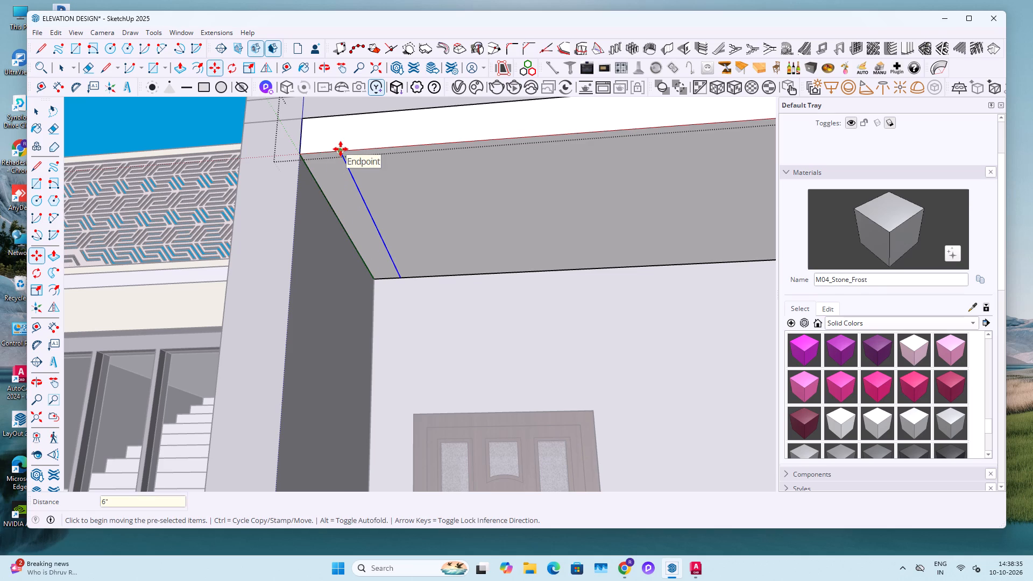
left_click(341, 149)
type("1\"")
key("Return")
scroll(347, 158, "up", 6)
key("space")
Select the 6" end strip of the porch ceiling underside and copy it 7" along the ceiling, past the 1" gap.
left_click(334, 180)
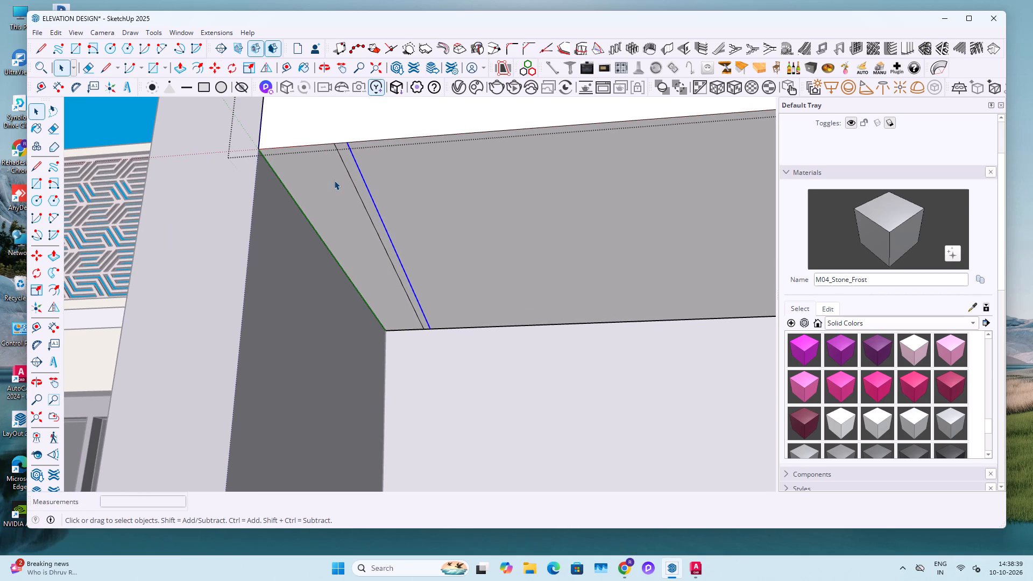
left_click(334, 180)
scroll(334, 180, "down", 3)
key("m")
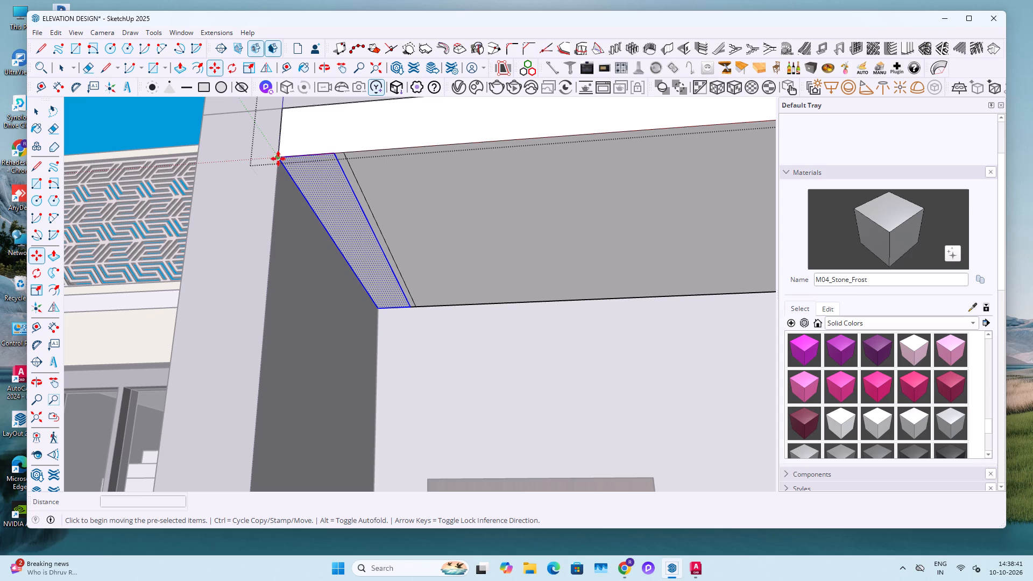
left_click(278, 159)
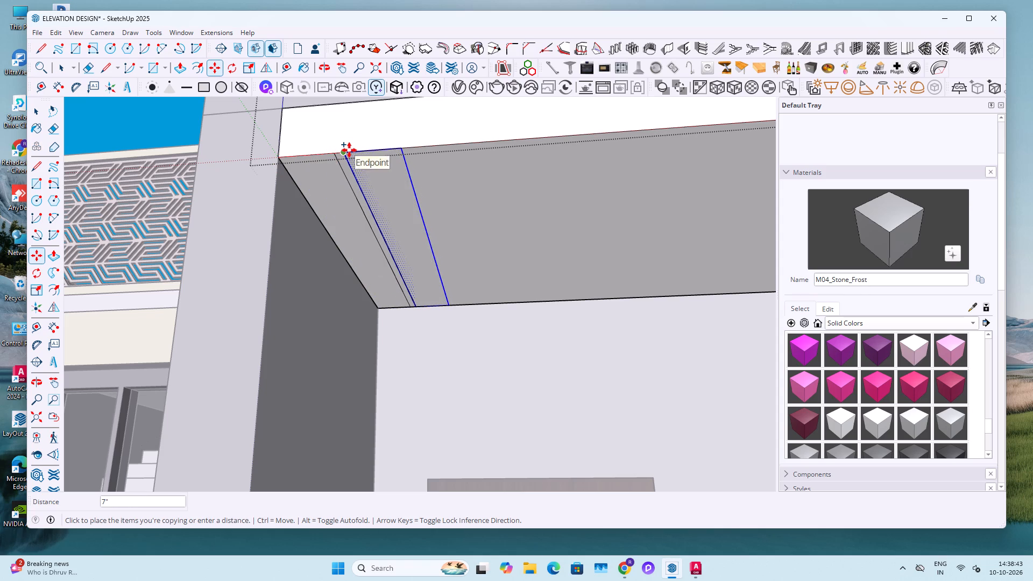
left_click(350, 150)
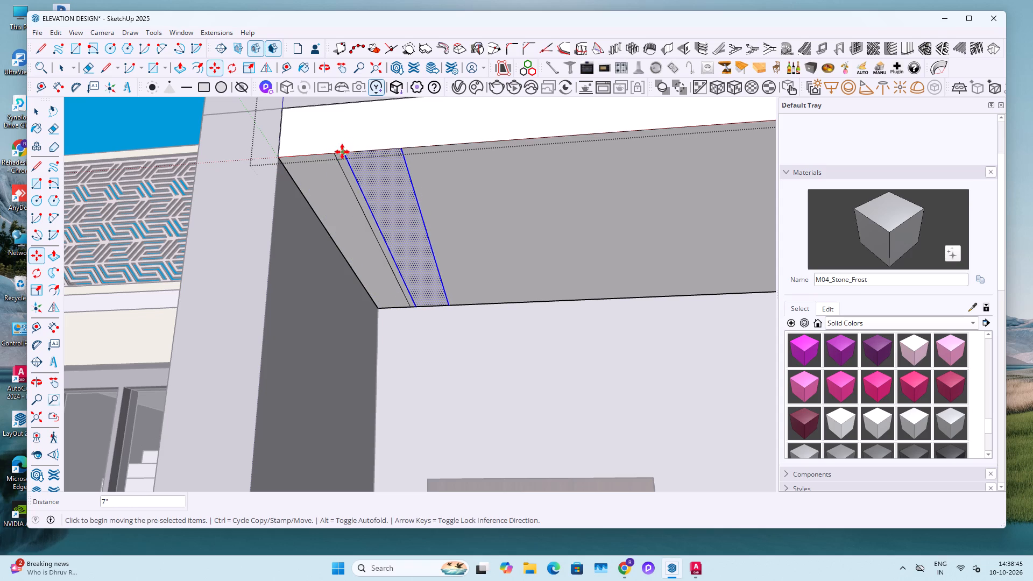
Continue the strip pattern along the porch ceiling with three more copies, each offset 7" from the last.
left_click(342, 152)
key("space")
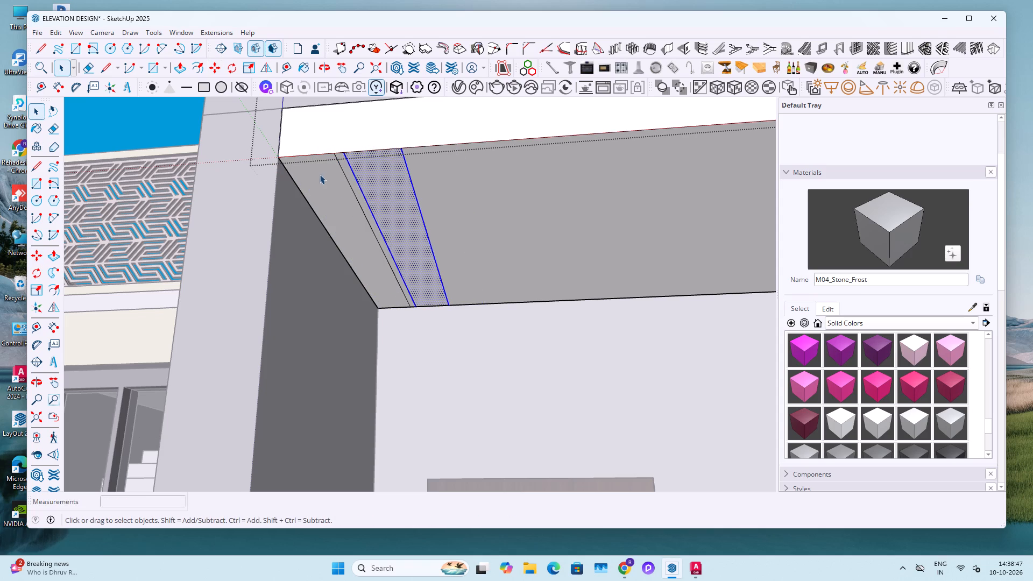
scroll(320, 174, "up", 3)
key("m")
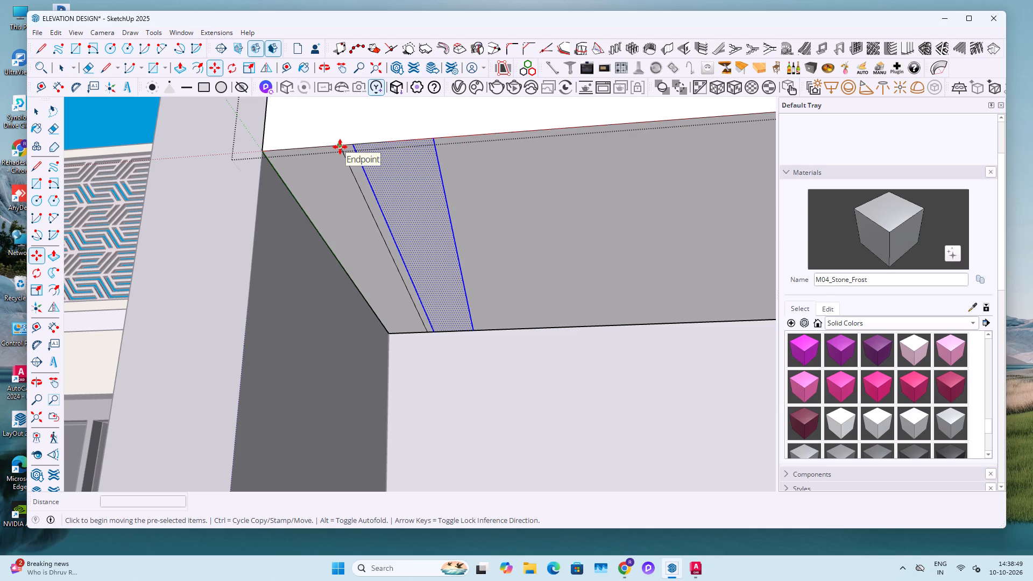
left_click(340, 147)
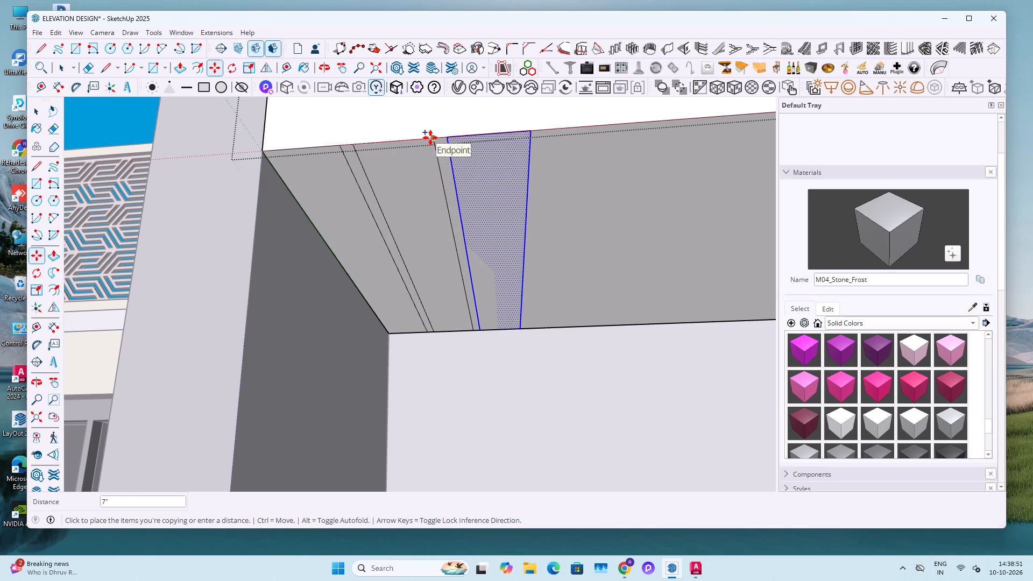
left_click(430, 138)
left_click(431, 139)
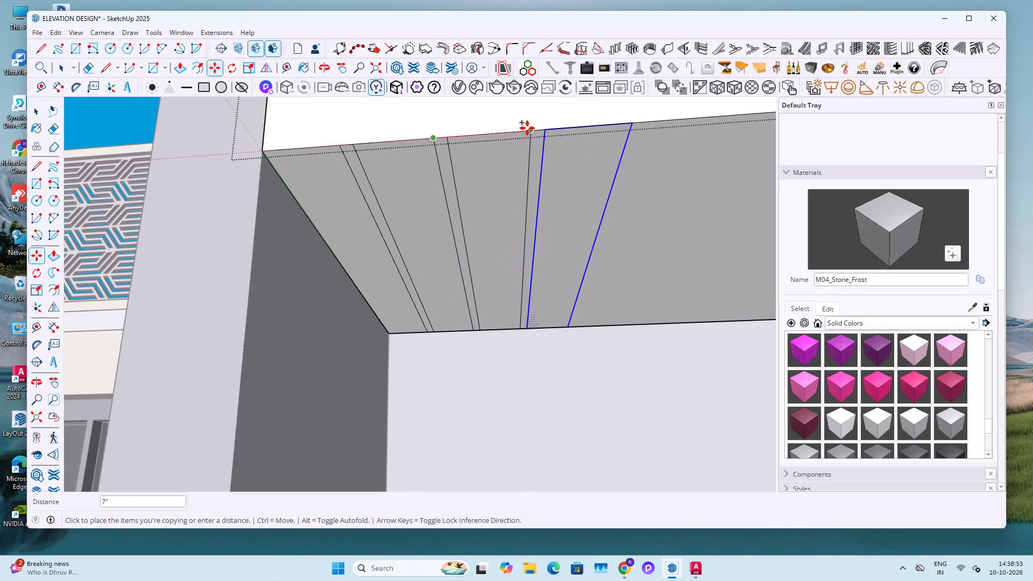
left_click(527, 128)
middle_click_drag(562, 165, 440, 235, "ctrl")
left_click(380, 215)
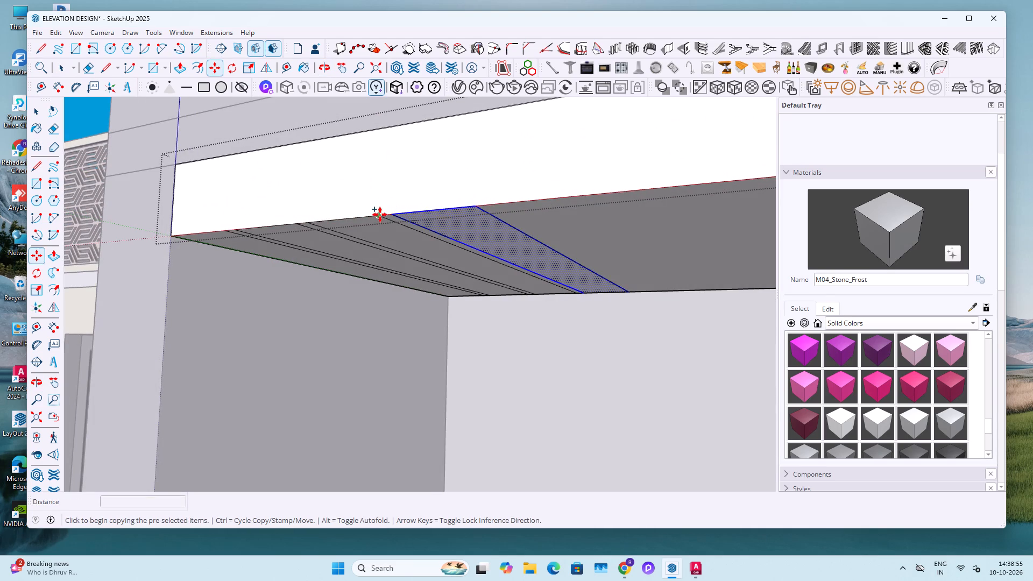
middle_click_drag(491, 205, 543, 156)
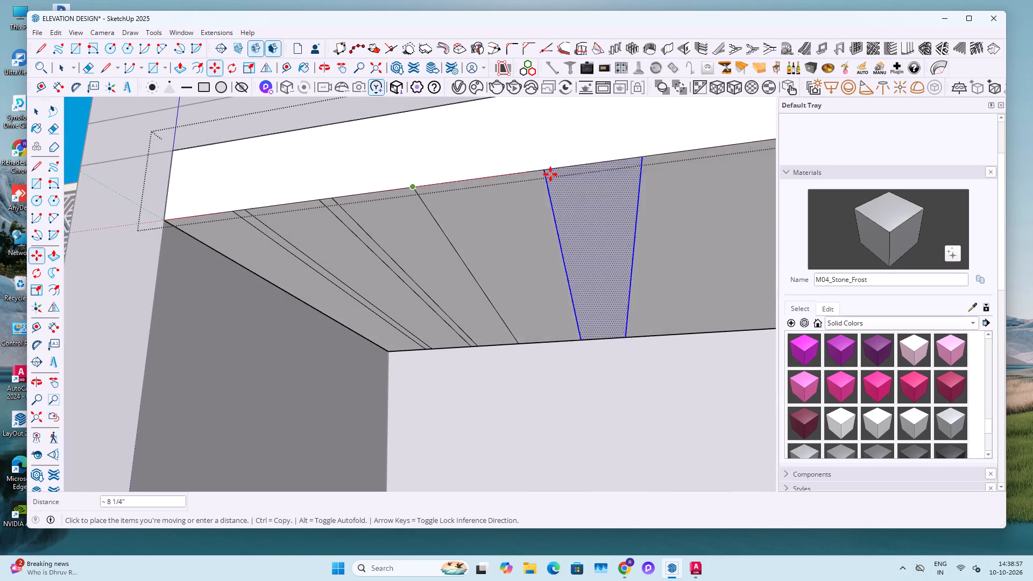
left_click(518, 175)
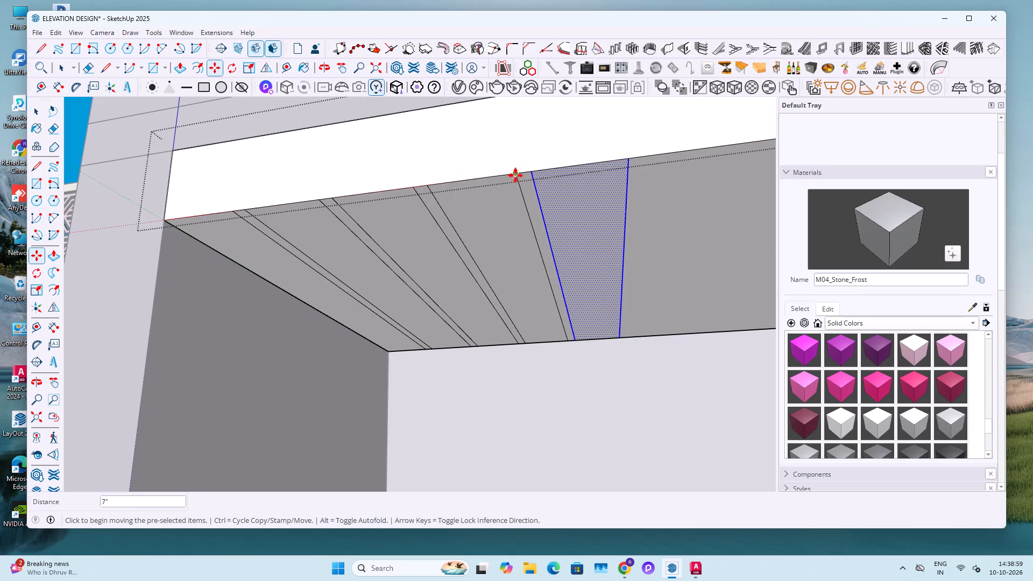
Extend the ceiling strip pattern with another three copies of the newest strip at 7" spacing.
left_click(515, 175, "ctrl")
middle_click_drag(596, 174, 473, 221)
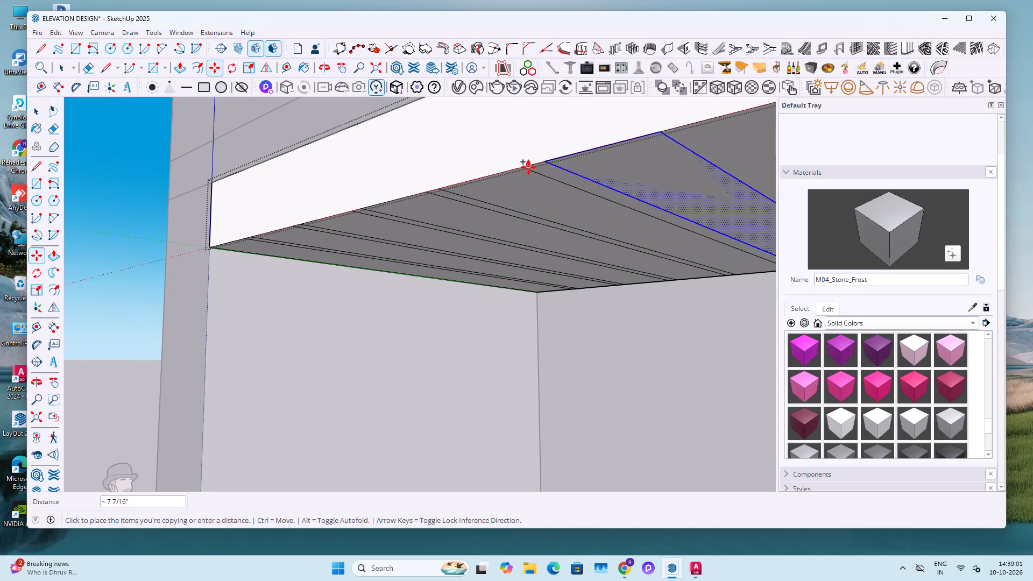
left_click(527, 167)
scroll(580, 212, "down", 5)
middle_click_drag(548, 226, 706, 158)
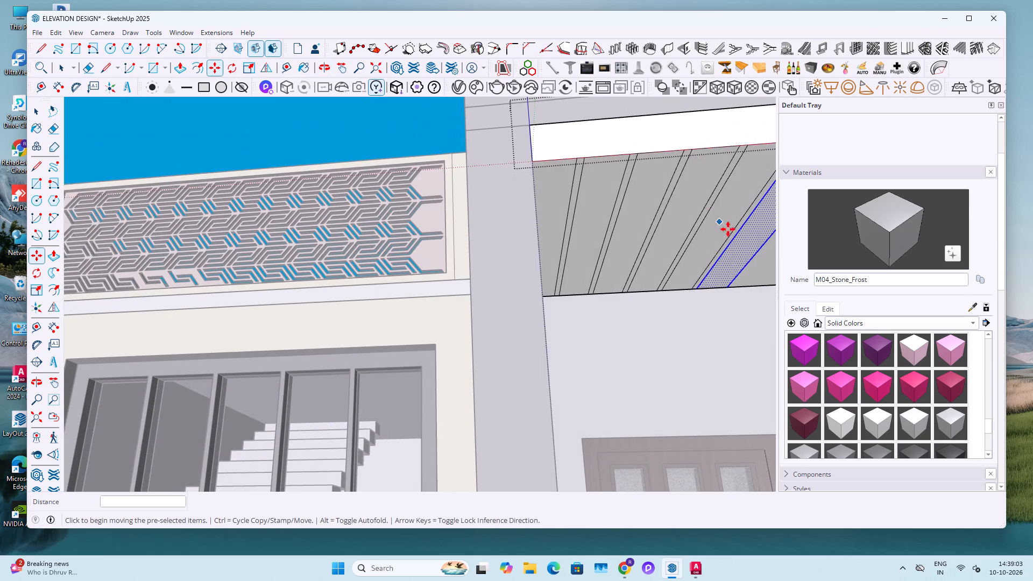
middle_click_drag(710, 230, 461, 338, "shift")
scroll(515, 292, "up", 8)
left_click(431, 270)
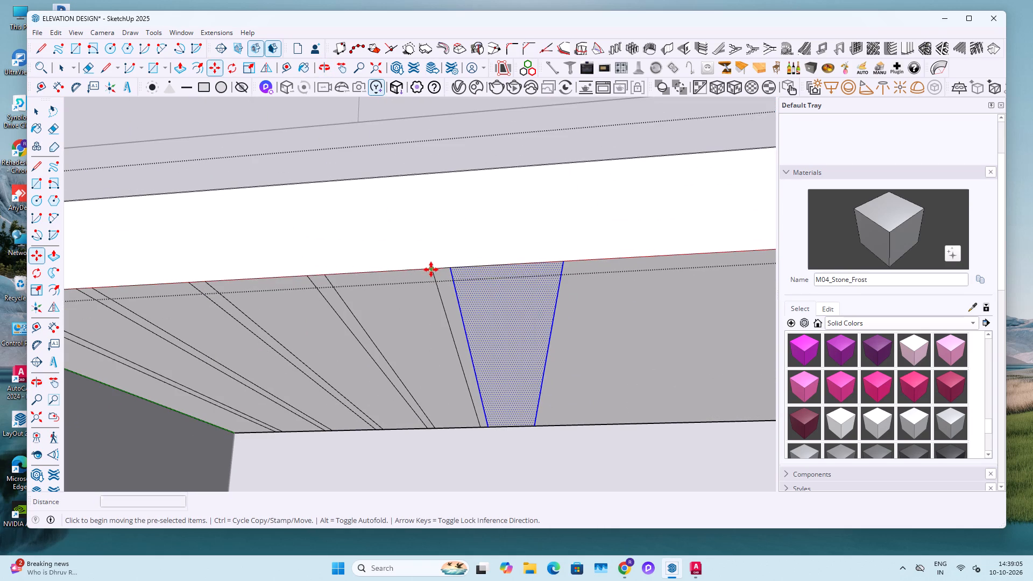
left_click(563, 260)
left_click(566, 263)
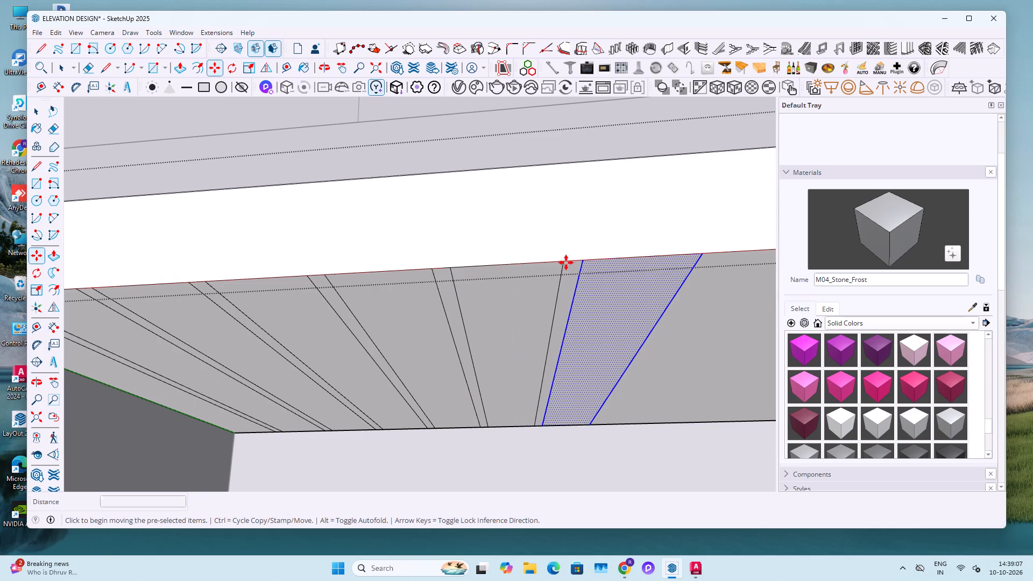
scroll(632, 264, "down", 3)
middle_click_drag(648, 268, 546, 280)
middle_click_drag(638, 272, 537, 281)
scroll(547, 244, "up", 2)
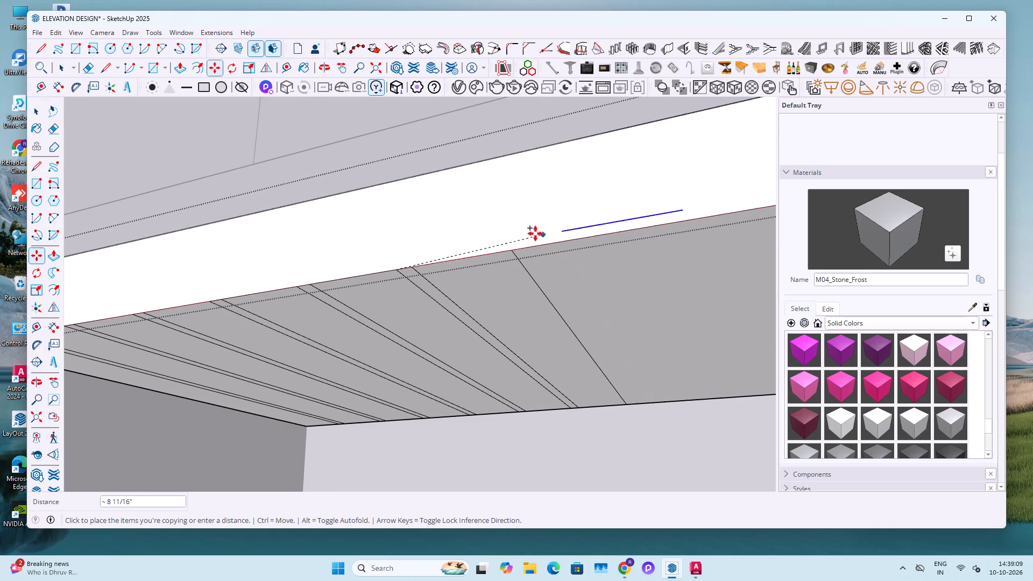
left_click(512, 251)
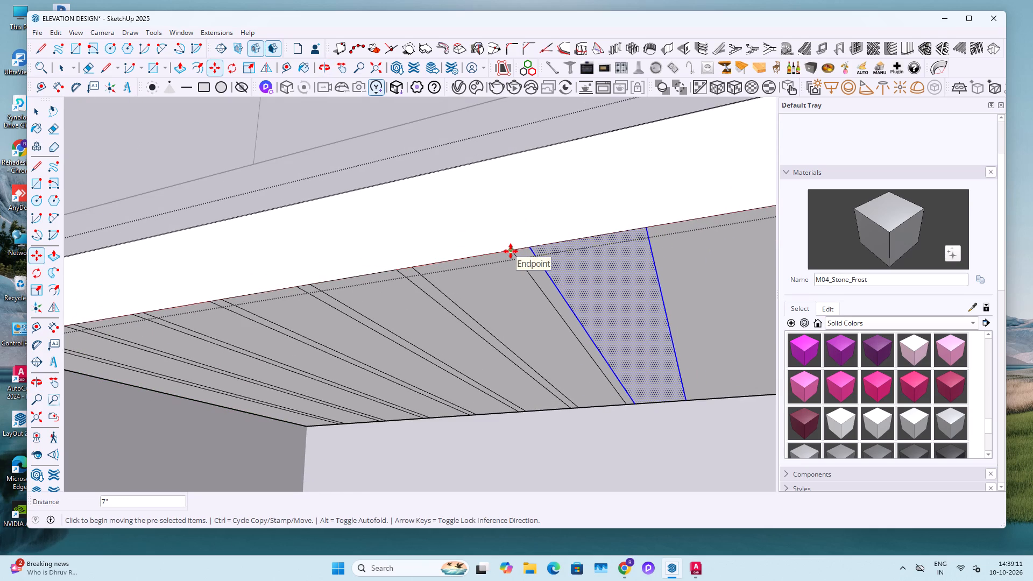
Add four more 6" strips along the porch ceiling edge, copying the newest one 7" onward each time.
left_click(511, 251, "ctrl")
middle_click_drag(628, 233, 553, 252, "shift")
left_click(574, 246)
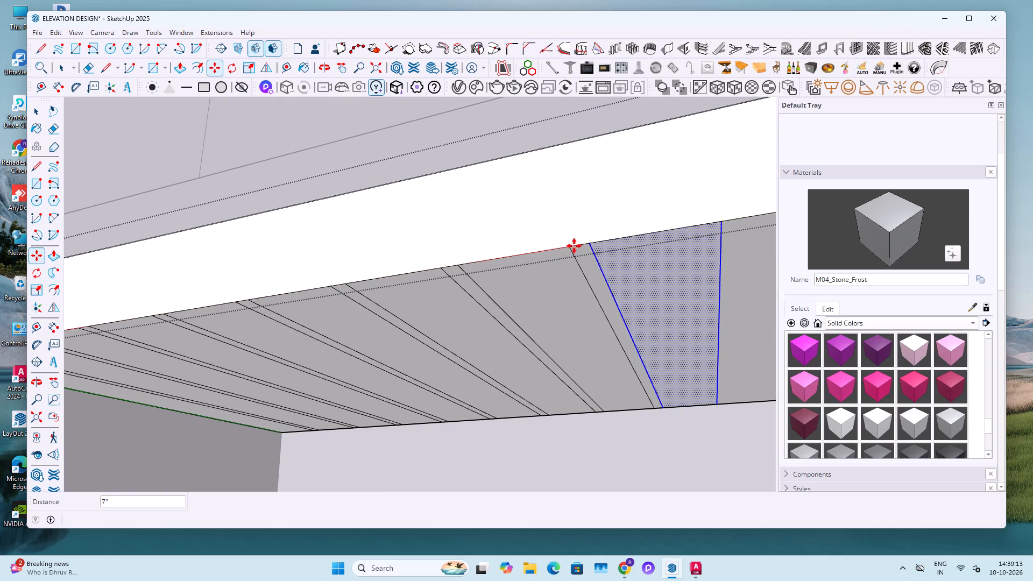
left_click(570, 248)
scroll(609, 248, "down", 3)
middle_click_drag(661, 246, 570, 277, "shift")
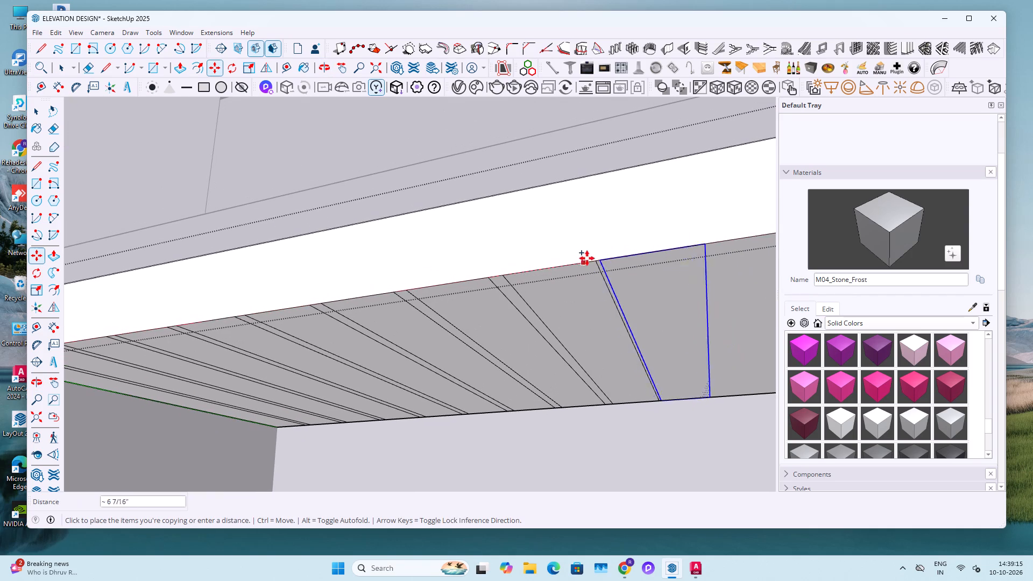
left_click(597, 263)
left_click(595, 263)
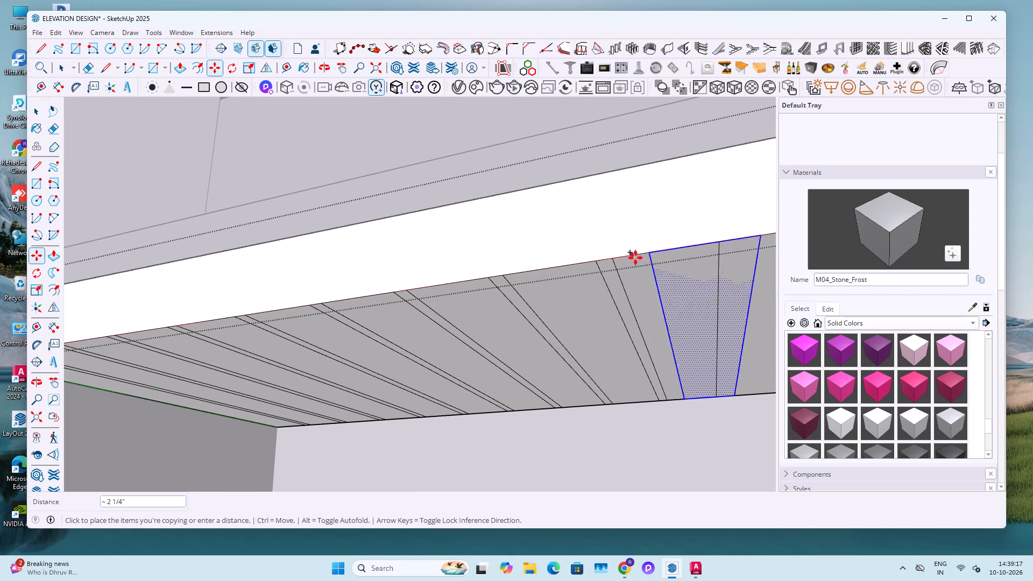
scroll(635, 258, "down", 4)
middle_click_drag(656, 259, 526, 288, "shift")
left_click(560, 279)
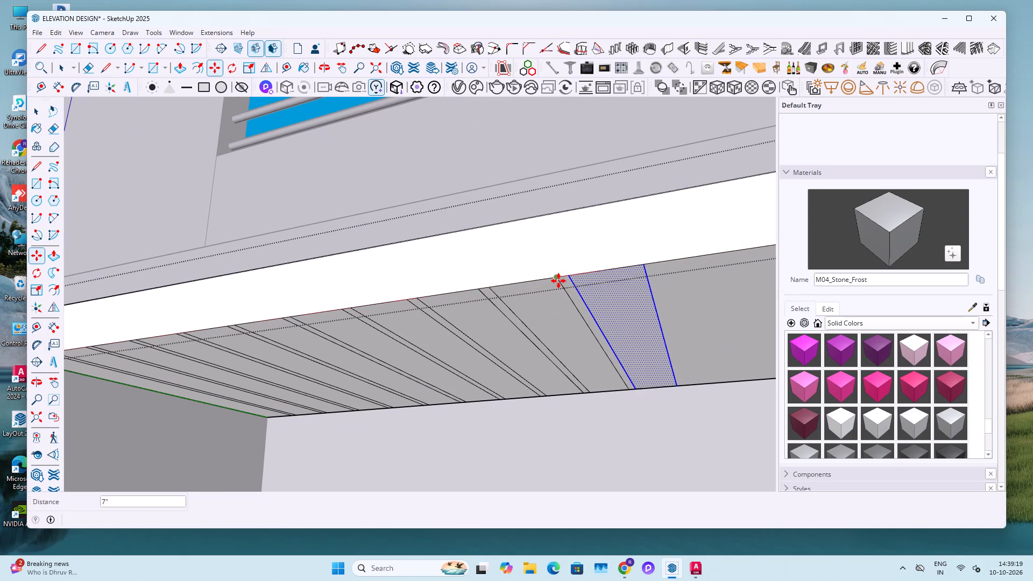
left_click(558, 281)
left_click(644, 266)
Carry the ceiling grooves further with four more strip copies spaced 7" apart, keeping 1" gaps.
scroll(645, 280, "down", 4)
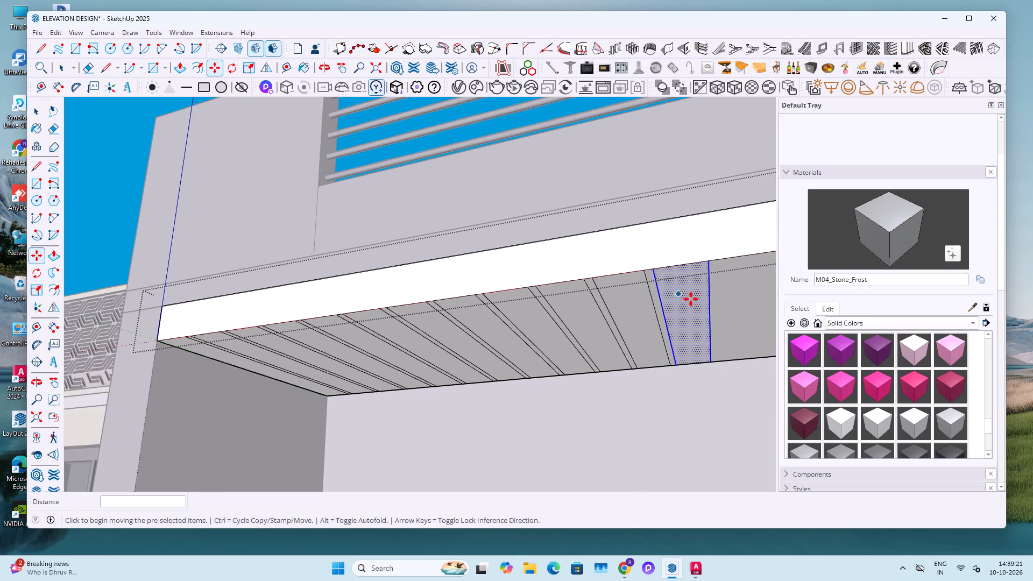
middle_click_drag(688, 300, 600, 329, "shift")
scroll(547, 308, "up", 3)
left_click(544, 302)
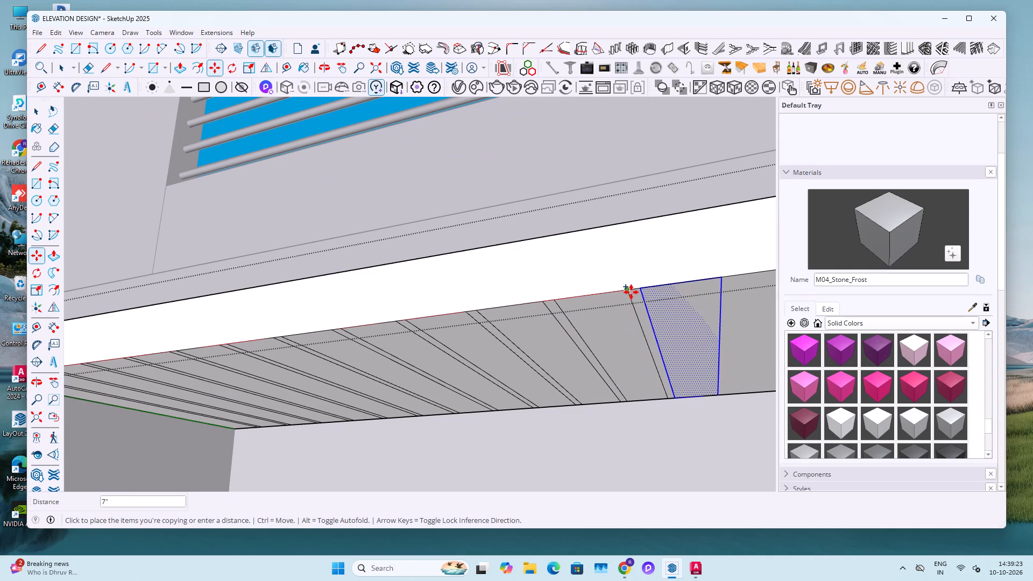
left_click(631, 292)
left_click(626, 291)
scroll(674, 287, "down", 3)
middle_click_drag(697, 287, 601, 308, "shift")
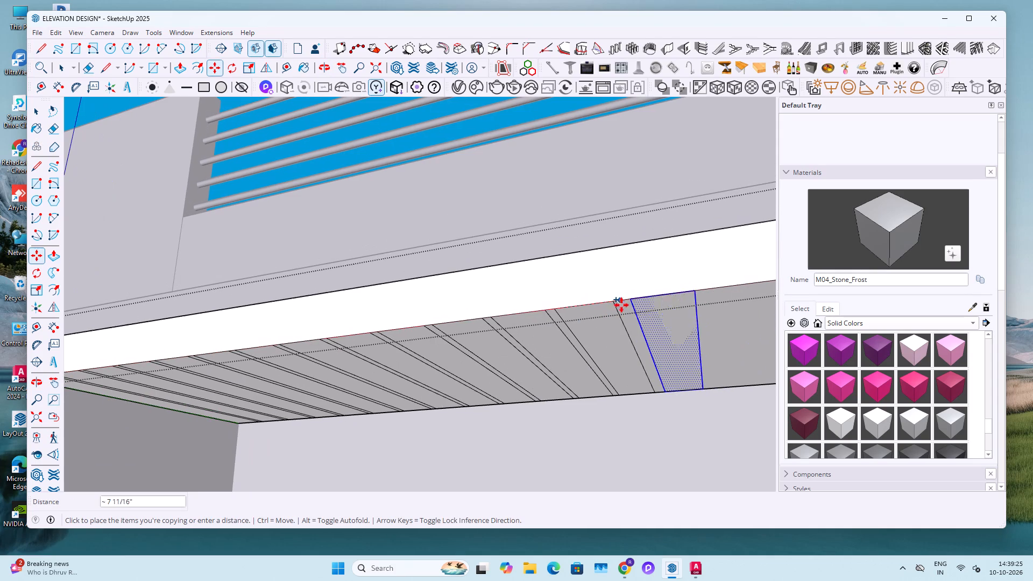
left_click(619, 302)
left_click(613, 304)
middle_click_drag(679, 299, 593, 323, "shift")
left_click(598, 317)
left_click(599, 317)
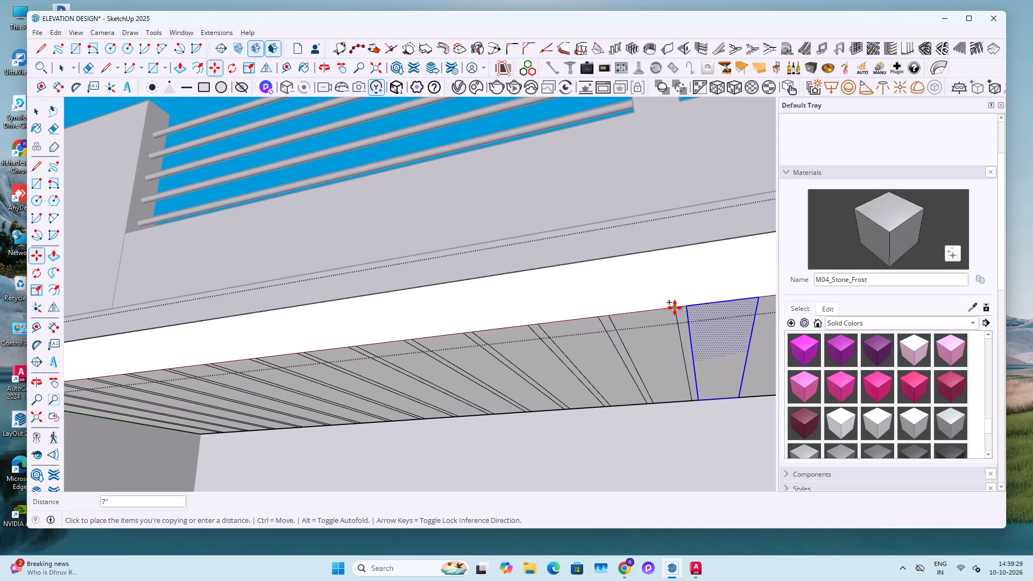
left_click(675, 308)
Copy the newest 6" ceiling strip onward three more times at 7" intervals from endpoint to endpoint.
scroll(667, 313, "down", 4)
middle_click_drag(648, 318, 529, 336, "shift")
scroll(528, 336, "up", 7)
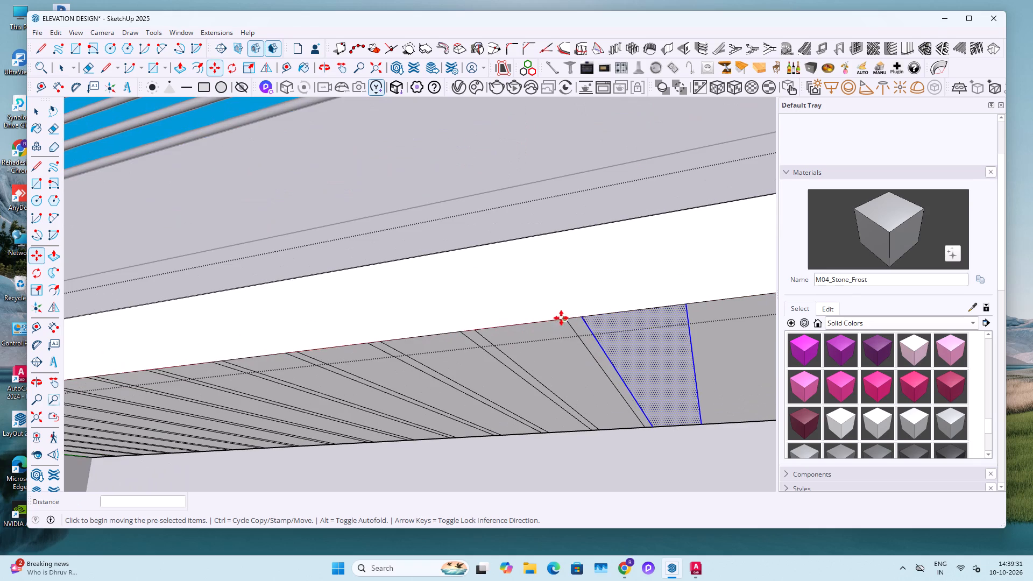
left_click(565, 320)
scroll(653, 318, "down", 3)
middle_click_drag(653, 316, 546, 339, "shift")
scroll(582, 331, "up", 2)
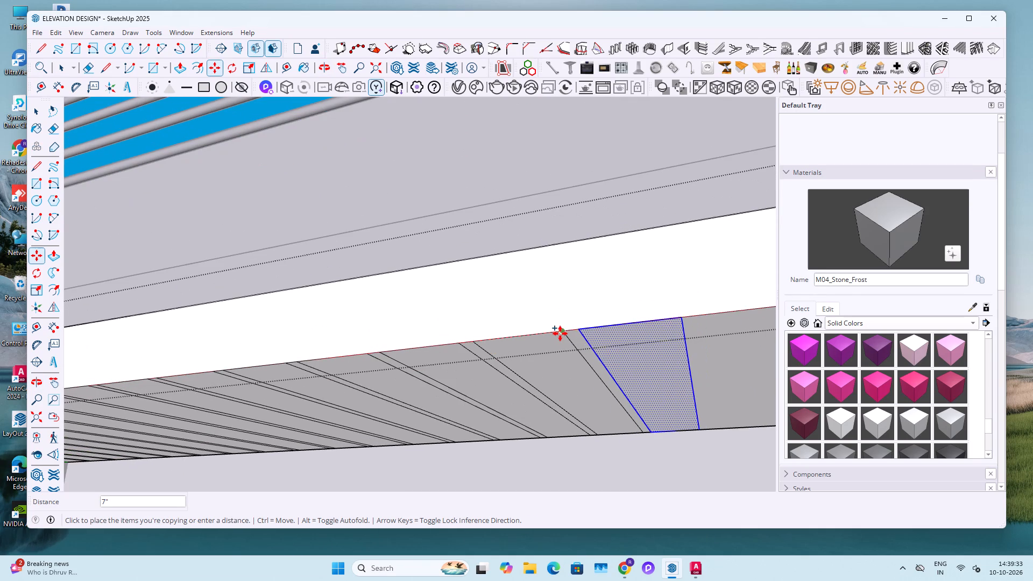
left_click(560, 334)
left_click(564, 334)
middle_click_drag(653, 334, 536, 354, "shift")
left_click(549, 339)
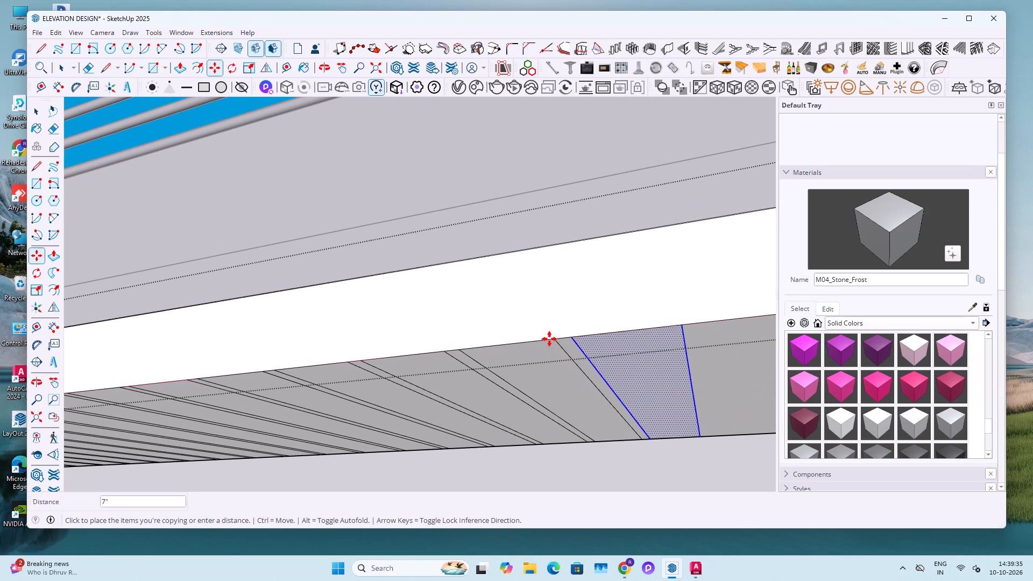
left_click(554, 340)
left_click(684, 328)
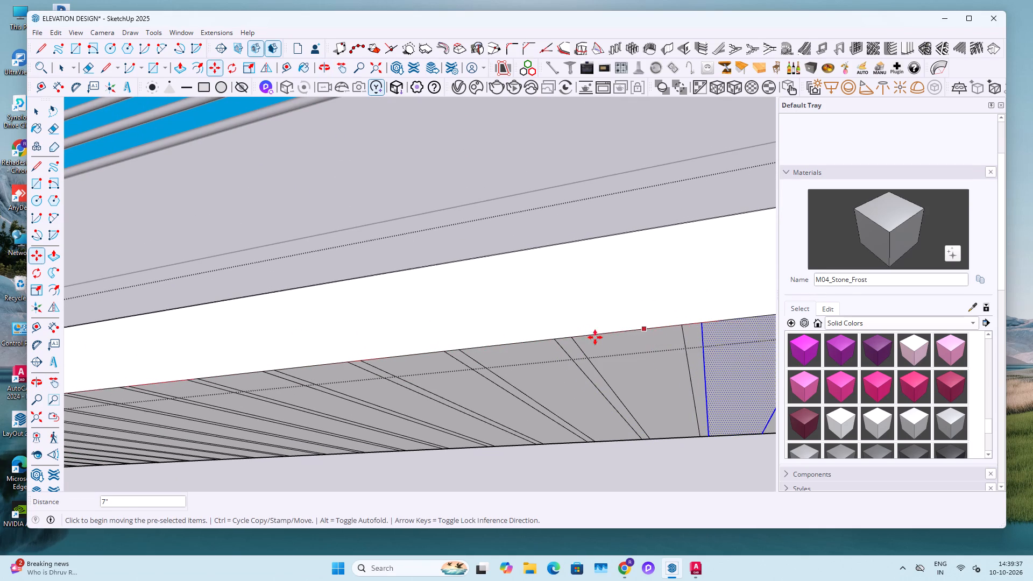
Place three further 7" copies of the strip across the remaining plain part of the porch ceiling.
scroll(556, 349, "down", 5)
middle_click_drag(668, 363, 448, 389, "shift")
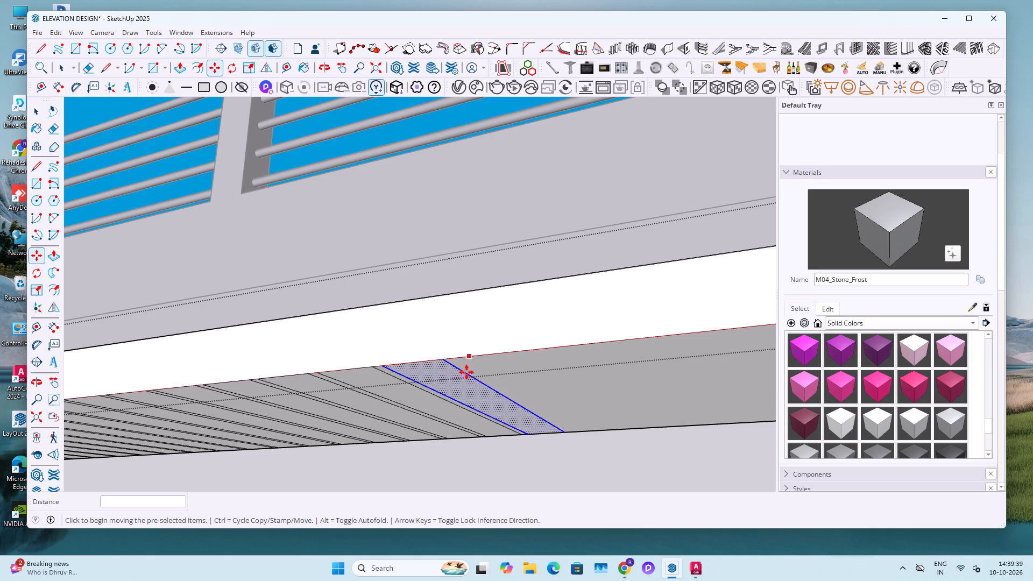
scroll(449, 385, "up", 7)
middle_click_drag(363, 374, 386, 344)
key("m")
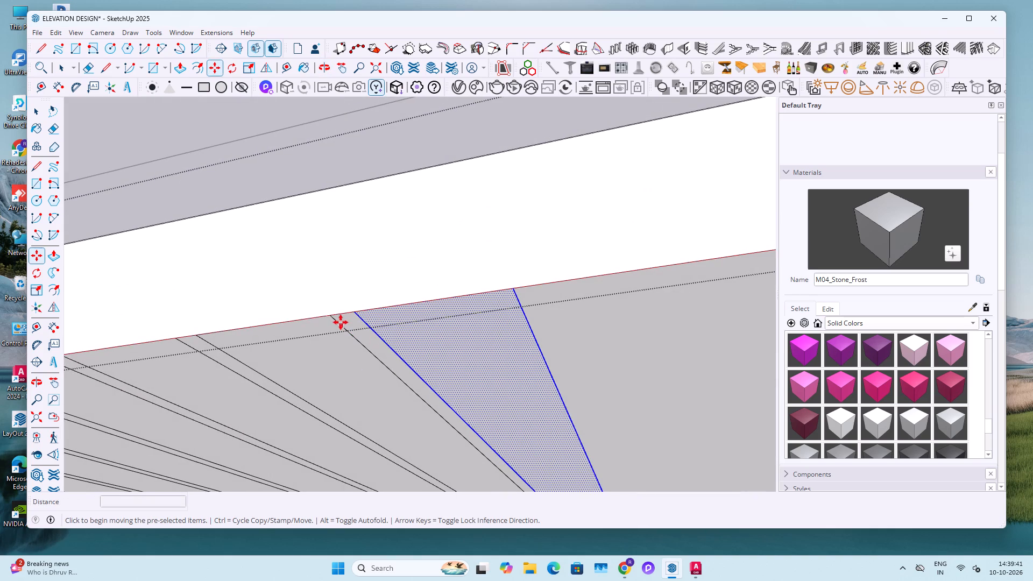
left_click(330, 316)
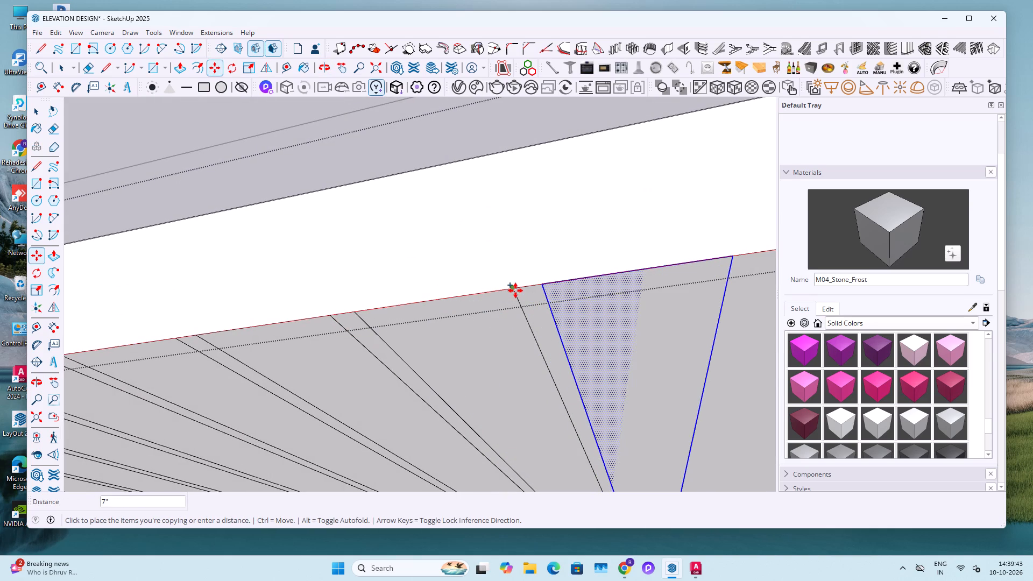
left_click(515, 290)
left_click(515, 294)
scroll(533, 303, "down", 3)
middle_click_drag(602, 302, 428, 363, "shift")
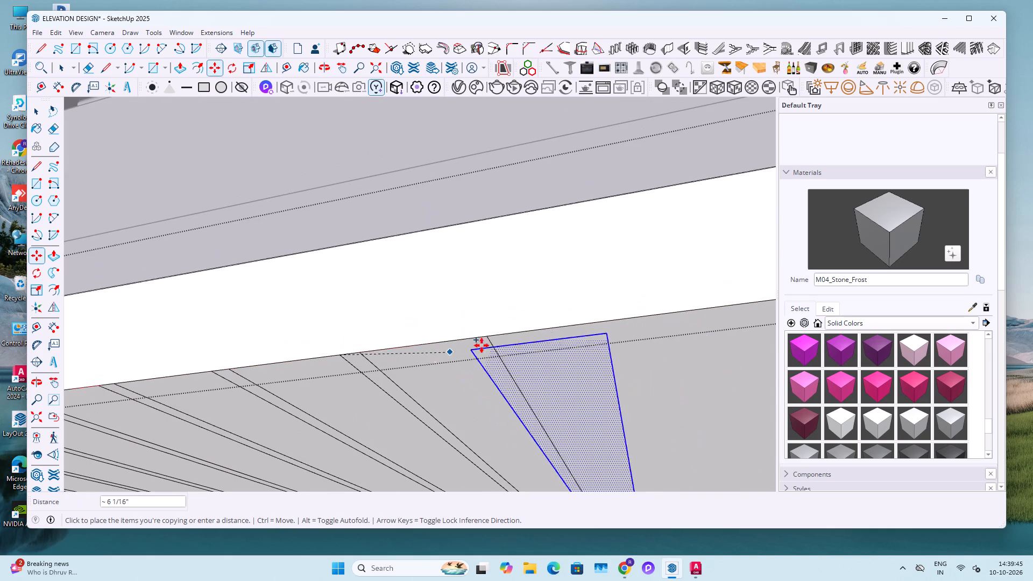
left_click(489, 338)
left_click(488, 339)
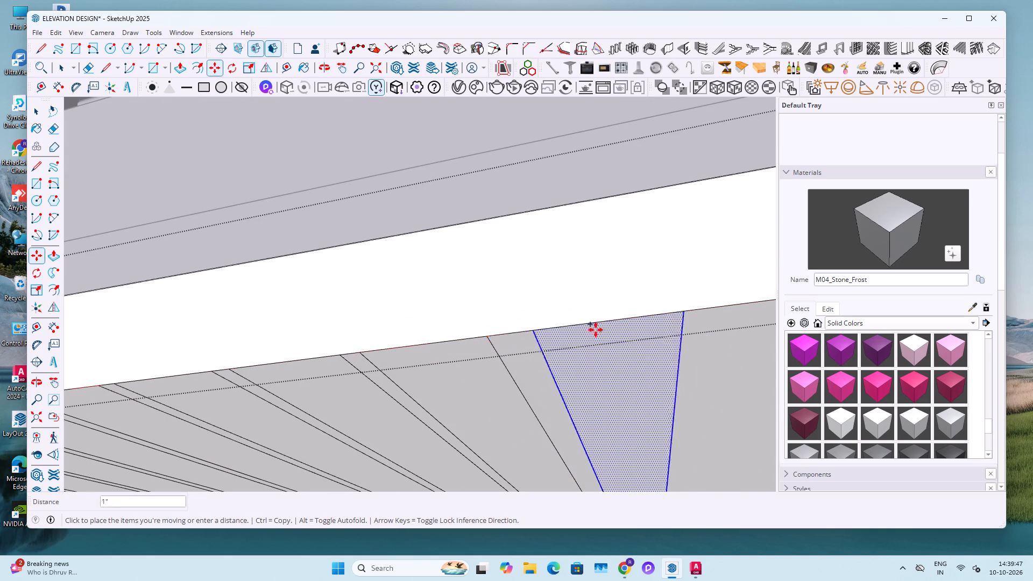
scroll(605, 329, "down", 2)
middle_click_drag(623, 323, 518, 349, "shift")
left_click(546, 344)
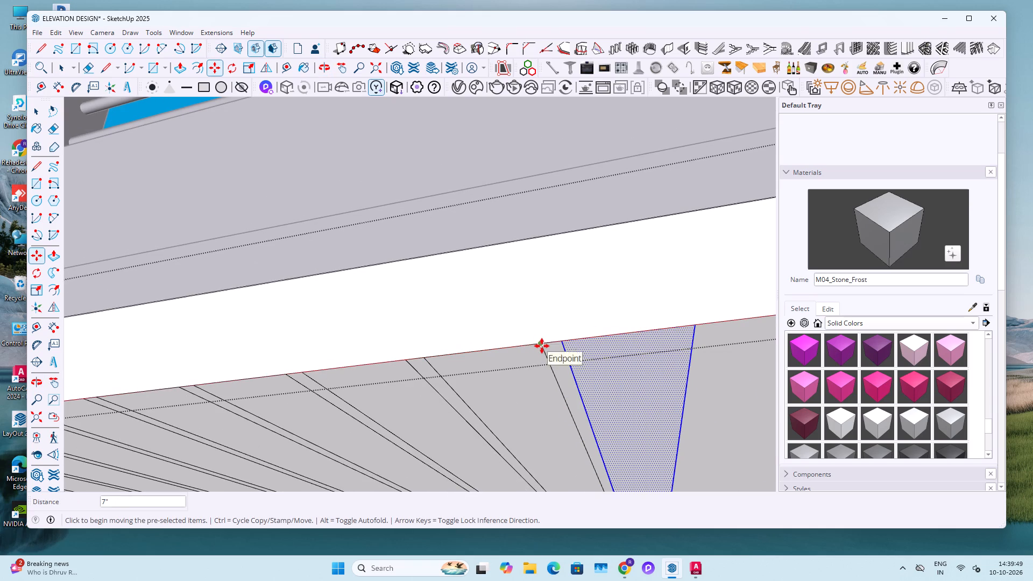
Copy the newest 6" strip further along the porch ceiling edge, endpoint to endpoint at 7" intervals.
left_click(542, 346, "ctrl")
scroll(612, 338, "down", 2)
middle_click_drag(656, 335, 546, 358, "shift")
left_click(564, 353)
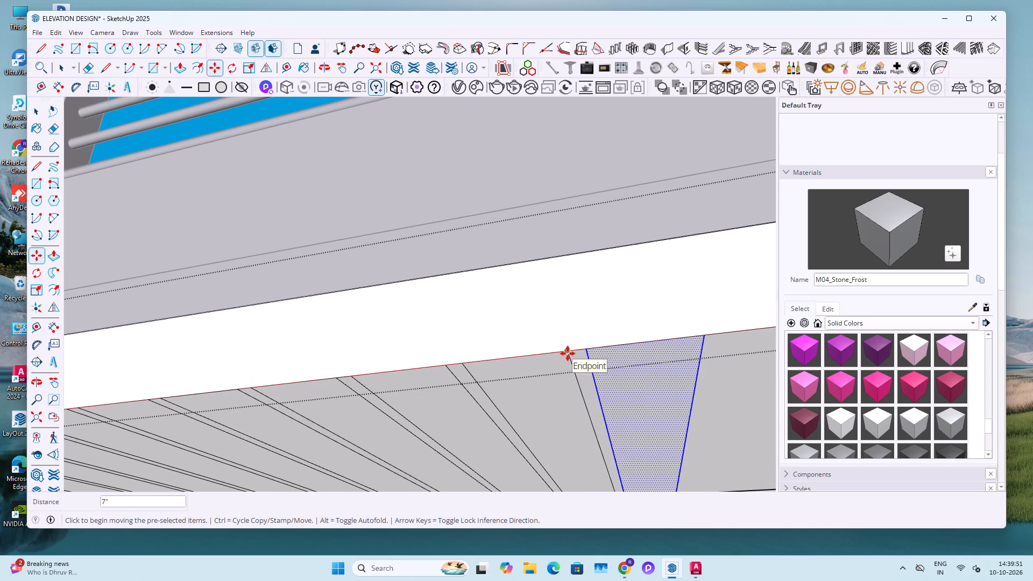
left_click(569, 353)
scroll(635, 345, "down", 3)
middle_click_drag(664, 344, 448, 398, "shift")
scroll(491, 396, "up", 4)
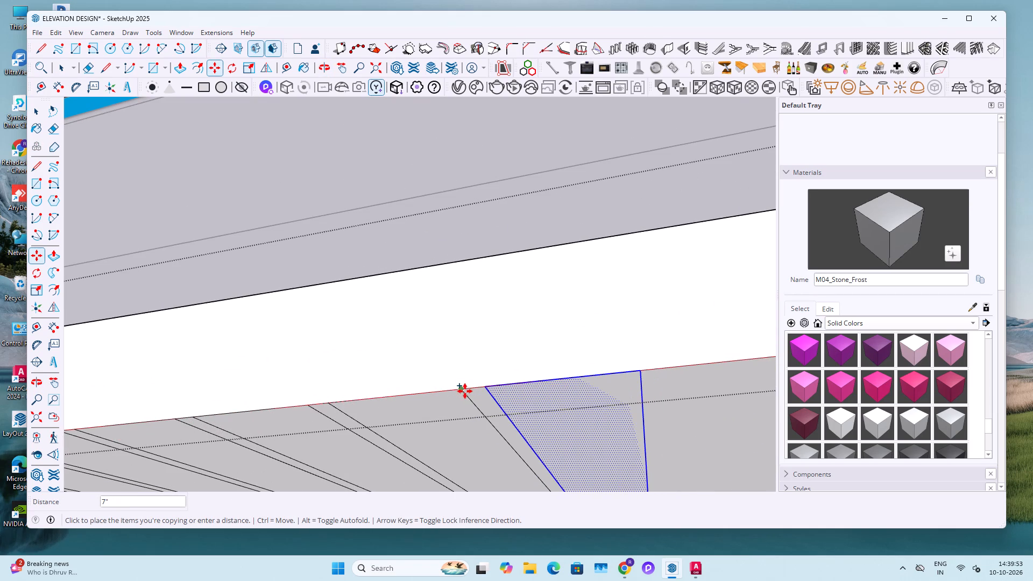
left_click(465, 391)
left_click(462, 392)
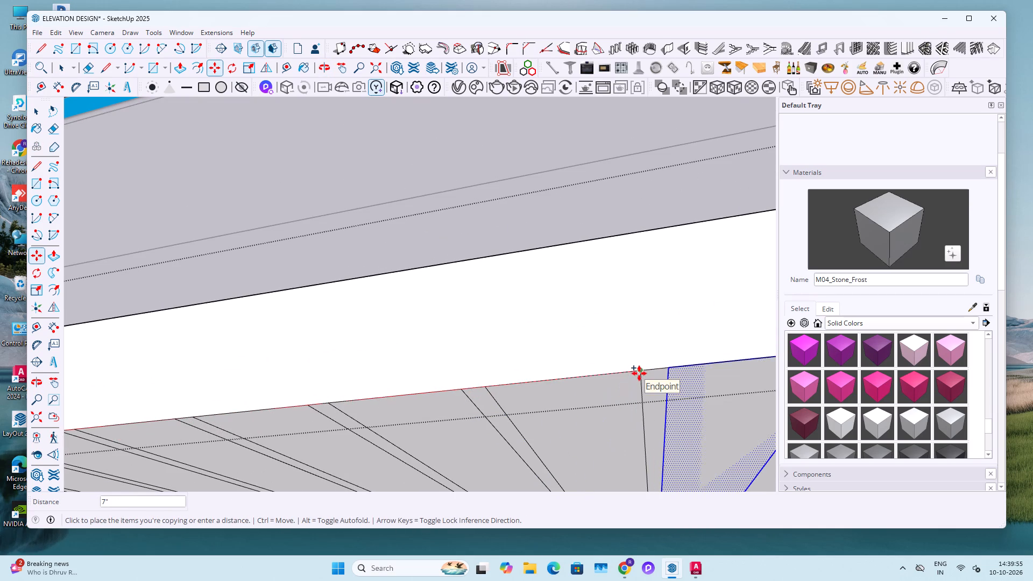
left_click(639, 373)
Continue copying the ceiling strip at 7" spacing until the strips reach the far end of the porch ceiling.
scroll(561, 371, "down", 5)
middle_click_drag(647, 377, 475, 379, "shift")
scroll(462, 379, "up", 4, "shift")
left_click(423, 368)
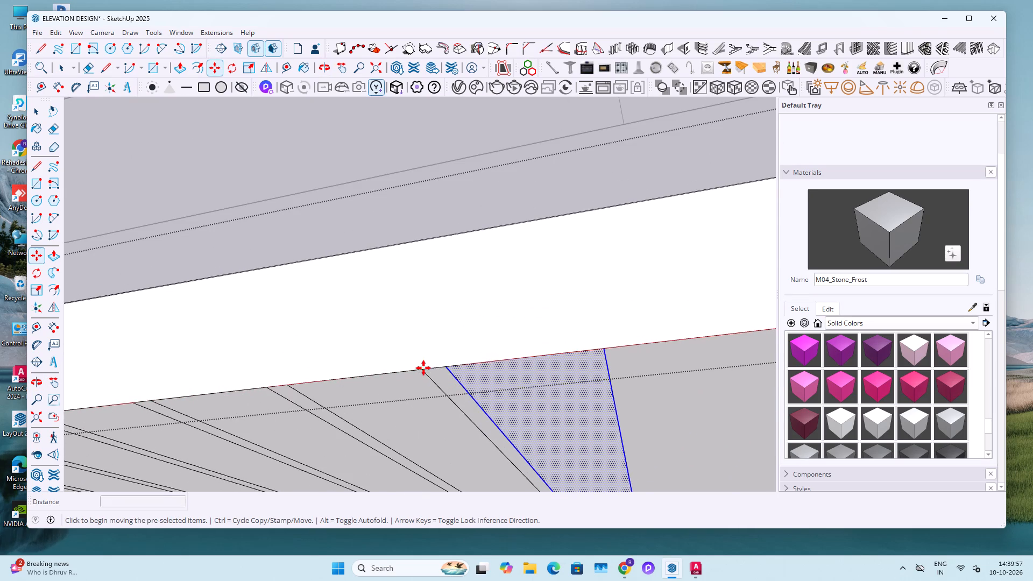
left_click(601, 349)
left_click(605, 351, "ctrl")
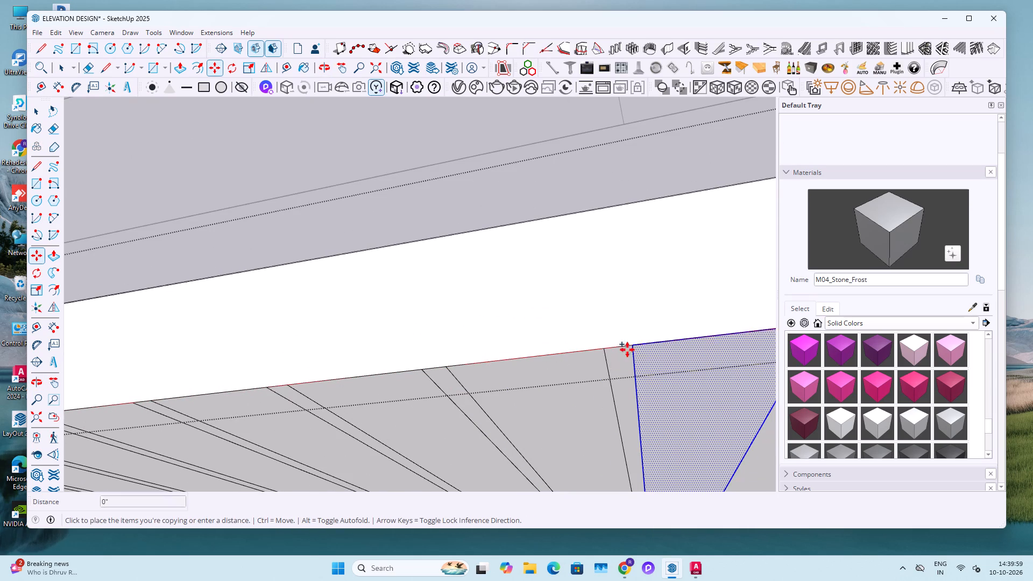
scroll(652, 348, "down", 5)
middle_click_drag(662, 346, 309, 396, "shift")
scroll(366, 391, "up", 3)
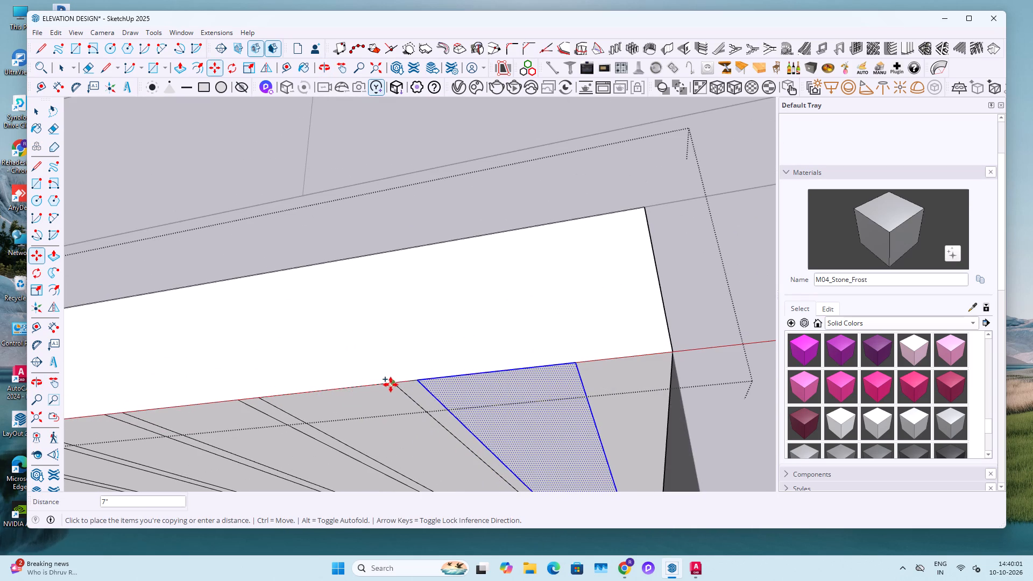
left_click(392, 385)
scroll(451, 364, "down", 12)
key("space")
Choose Wood_Floor_01_1K from the Wood materials and paint the last four strips at the far end of the porch ceiling.
scroll(518, 375, "down", 6)
middle_click_drag(528, 399, 595, 310)
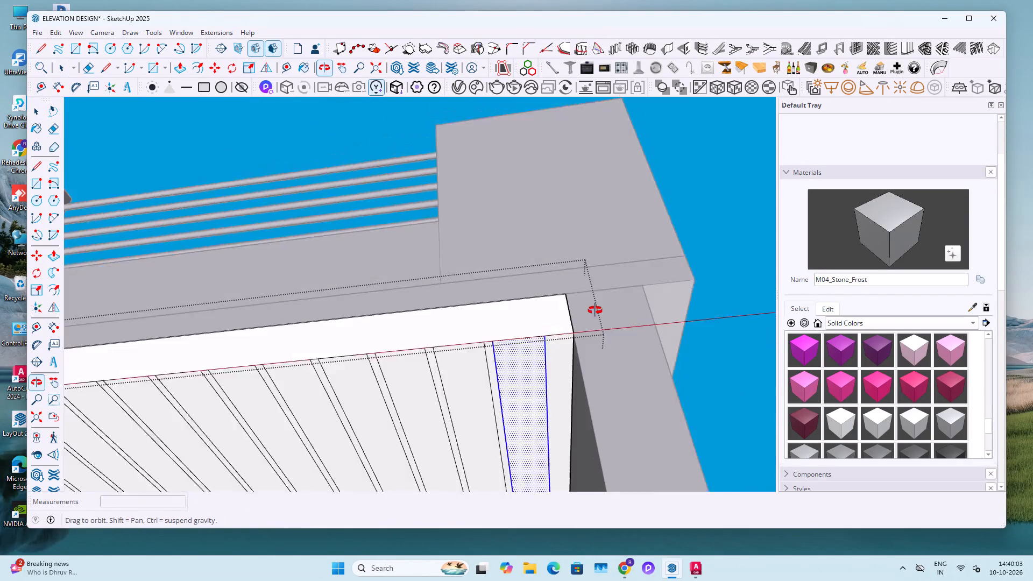
middle_click_drag(595, 310, 605, 304)
scroll(841, 391, "down", 2)
scroll(850, 392, "up", 5)
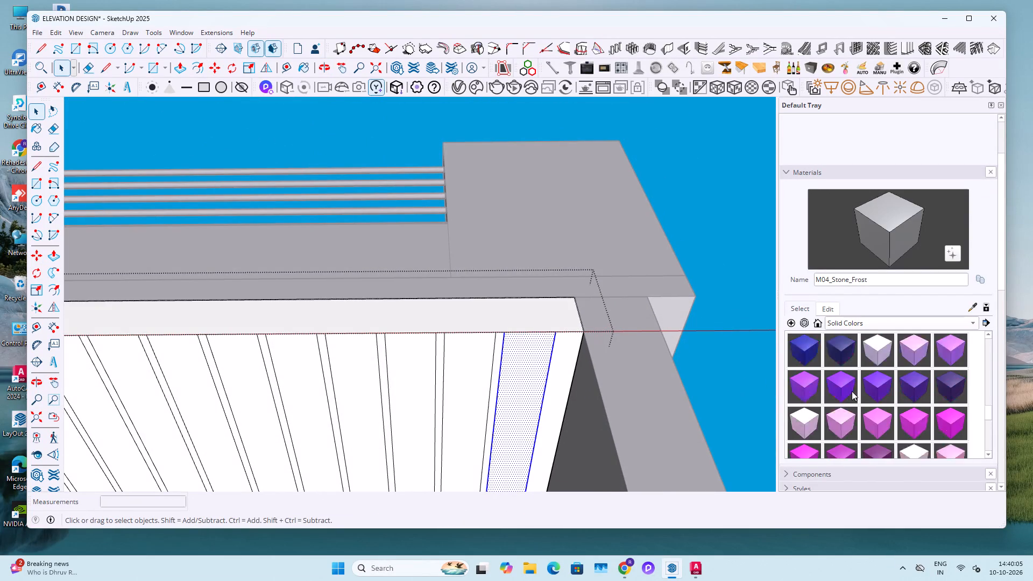
scroll(852, 391, "up", 13)
left_click(871, 325)
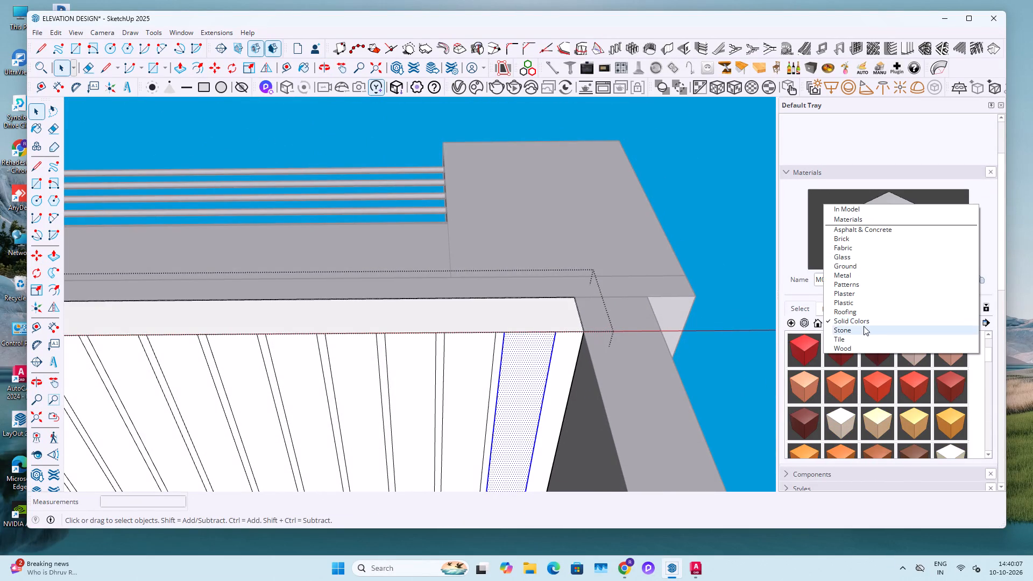
left_click(864, 350)
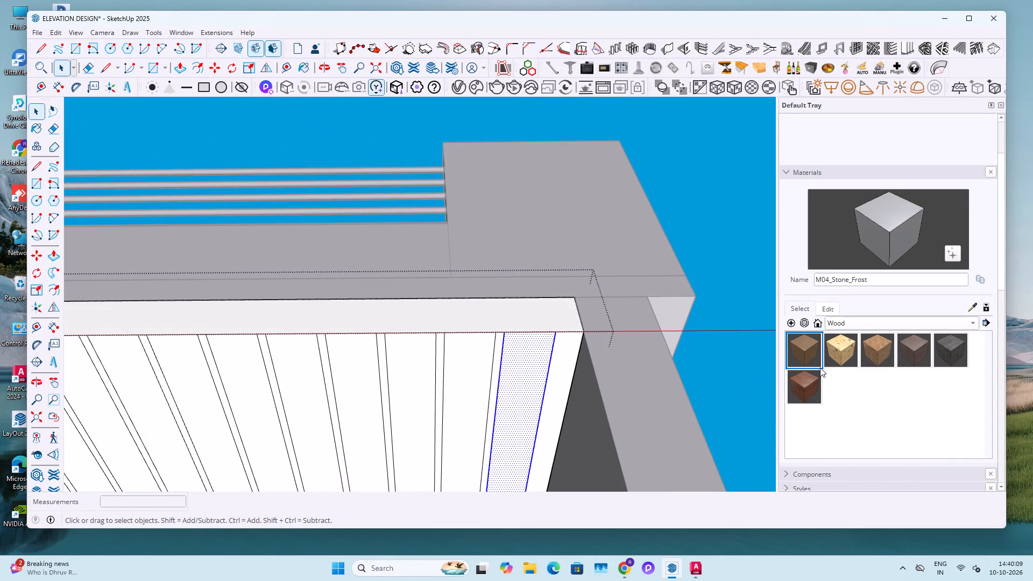
left_click(880, 352)
left_click(512, 359)
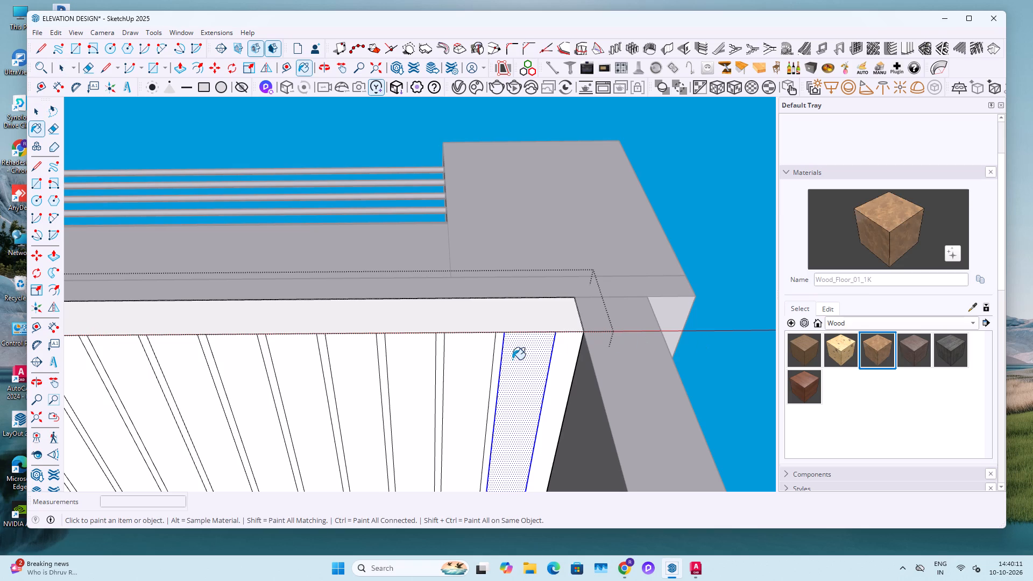
left_click(475, 371)
scroll(491, 362, "down", 6)
left_click(449, 367)
left_click(414, 369)
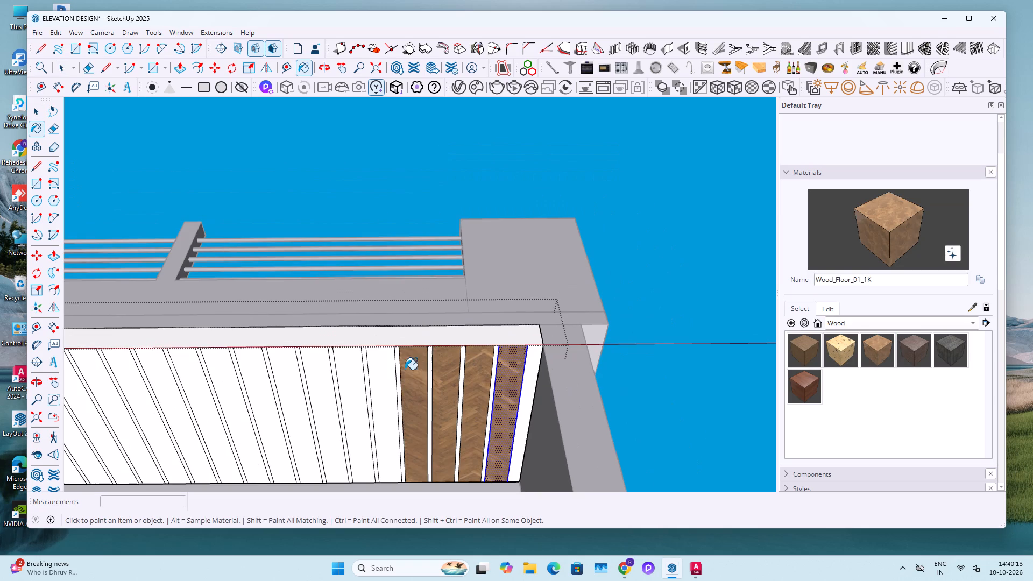
Paint the adjoining ceiling strips with Wood_Floor_01_1K, undoing the paint wrongly applied to a 1" groove.
left_click(365, 379)
left_click(390, 387)
left_click(358, 388)
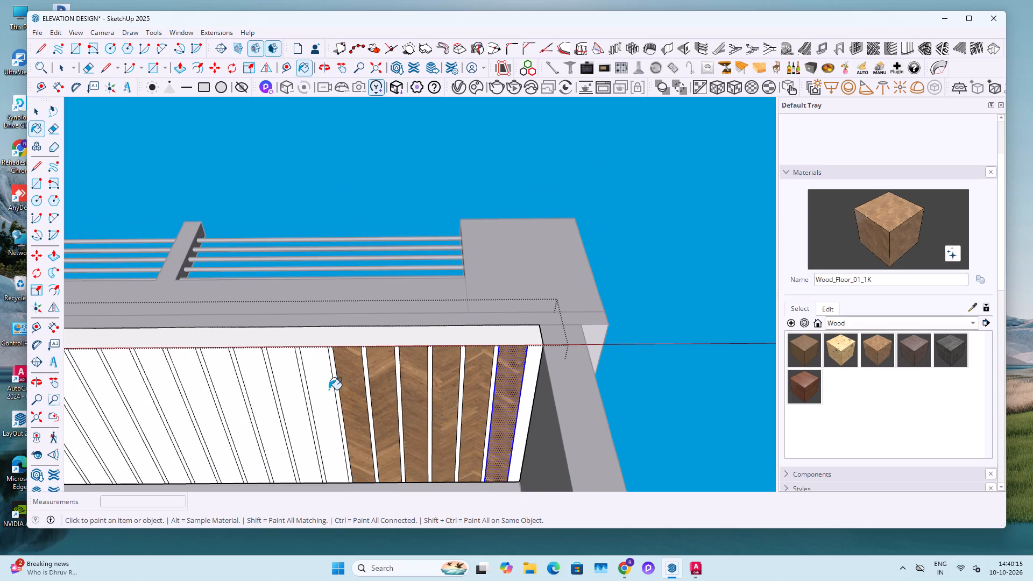
left_click(329, 389)
middle_click_drag(314, 388, 457, 373, "shift")
left_click(424, 371)
left_click(387, 376)
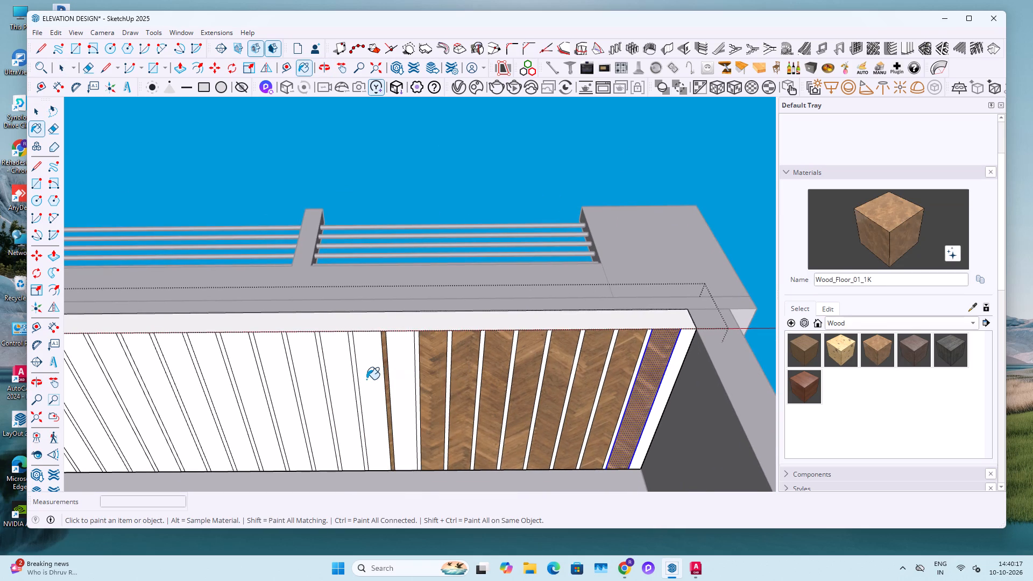
key("ctrl+z")
left_click(400, 374)
left_click(368, 379)
left_click(337, 381)
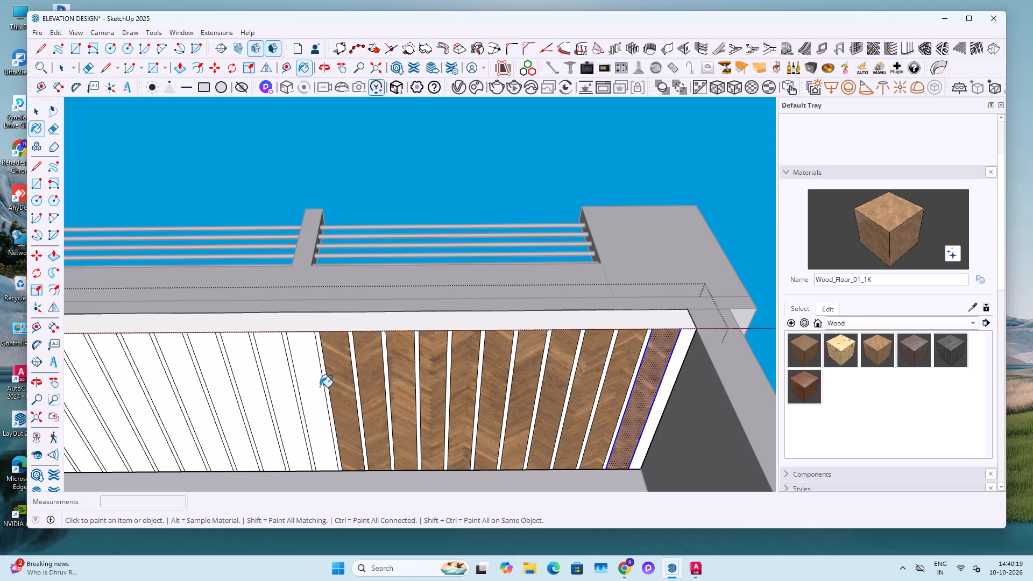
left_click(320, 387)
Paint the next eight ceiling strips with Wood_Floor_01_1K, leaving the 1" grooves between them unpainted.
scroll(530, 382, "down", 4)
middle_click_drag(435, 406, 617, 391, "shift")
left_click(544, 380)
left_click(528, 380)
left_click(504, 383)
left_click(488, 383)
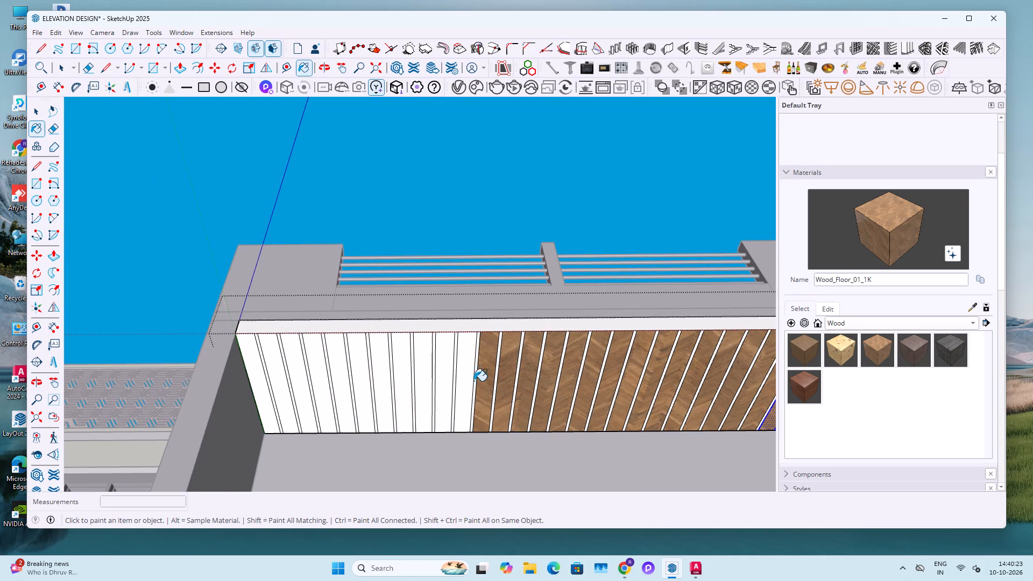
left_click(470, 379)
left_click(445, 378)
left_click(430, 378)
left_click(401, 377)
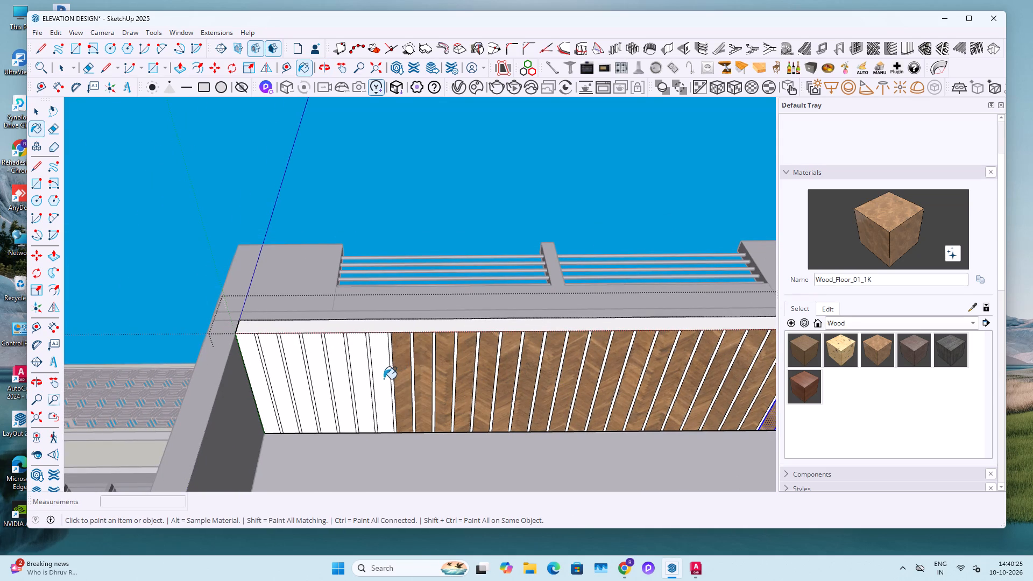
Paint the remaining seven ceiling strips up to the side wall with Wood_Floor_01_1K.
left_click(382, 380)
left_click(364, 383)
left_click(341, 386)
left_click(320, 385)
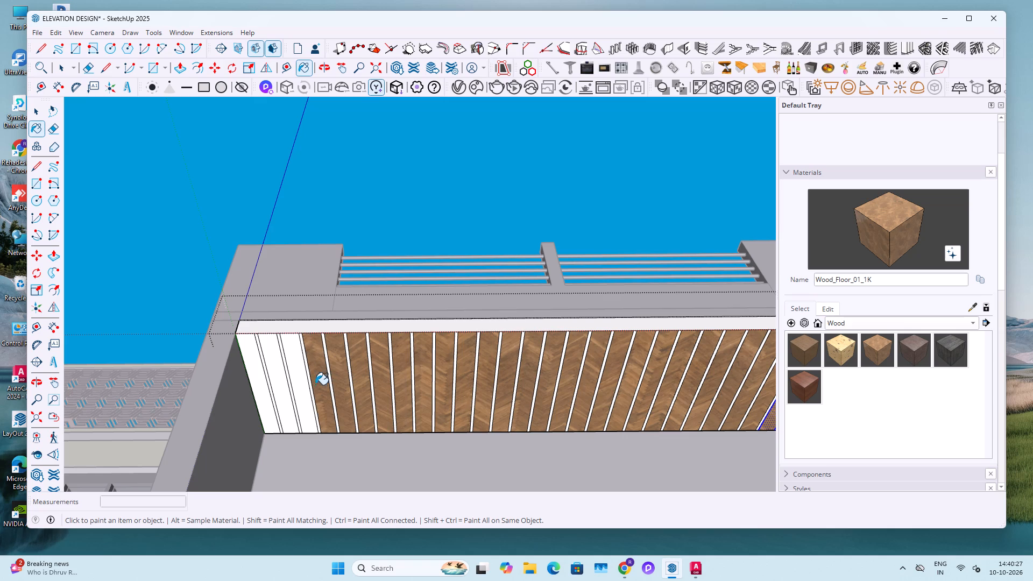
left_click(302, 385)
left_click(277, 385)
left_click(257, 382)
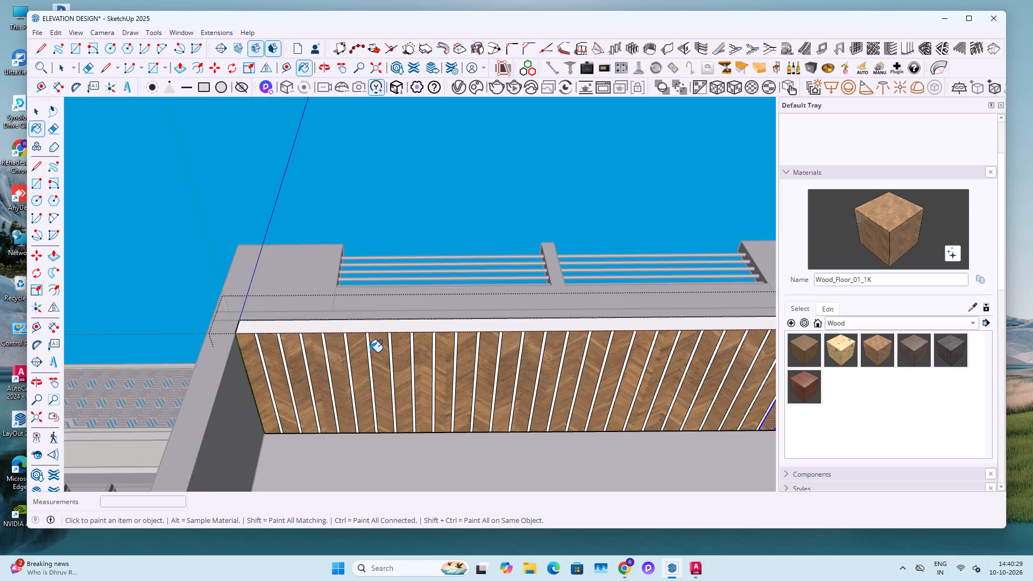
Paint the long plain band along the porch ceiling's edge, beside the strip ends, with Wood_Floor_01_1K.
middle_click_drag(369, 355, 360, 402)
left_click(390, 343)
key("space")
key("Escape")
key("Escape")
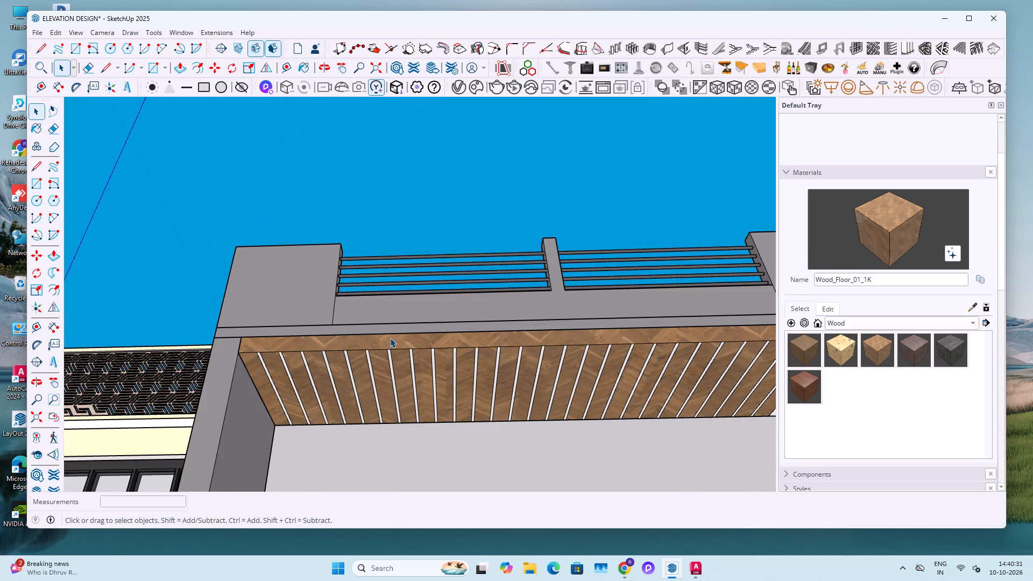
Inside the porch frame group, sample M04_Stone_Frost from the beam and paint the white side face at the outer corner.
scroll(391, 338, "down", 5)
scroll(622, 374, "up", 7)
middle_click_drag(662, 364, 419, 427, "shift")
scroll(486, 400, "up", 5)
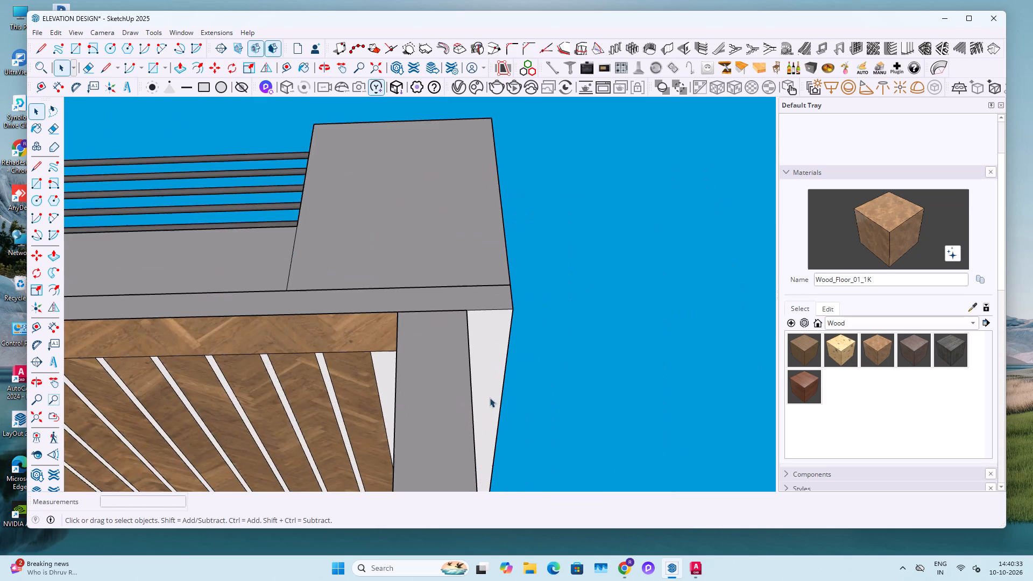
double_click(486, 376)
left_click(496, 331)
left_click(966, 306)
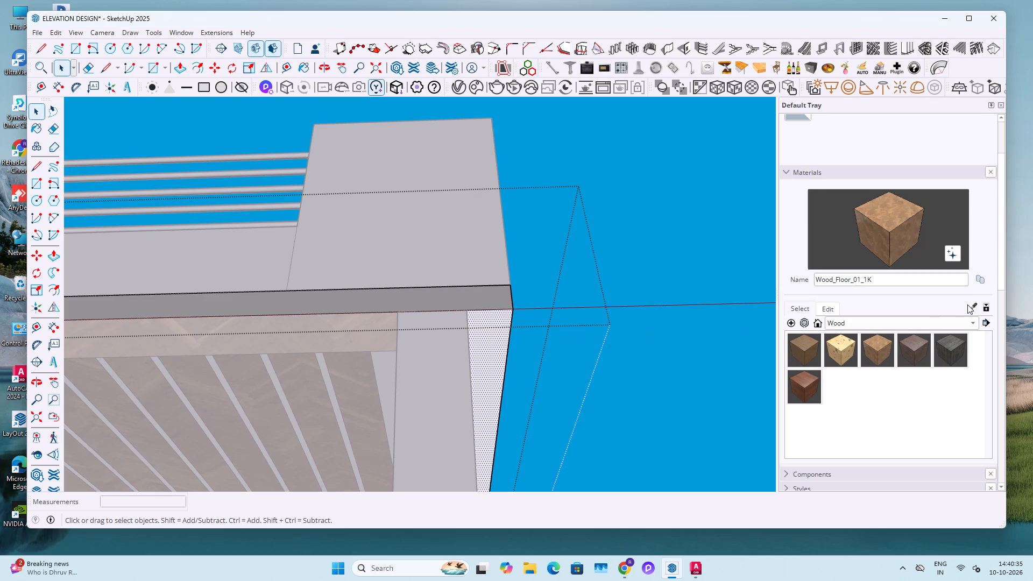
left_click(968, 304)
left_click(470, 302)
left_click(491, 341)
key("alt+space")
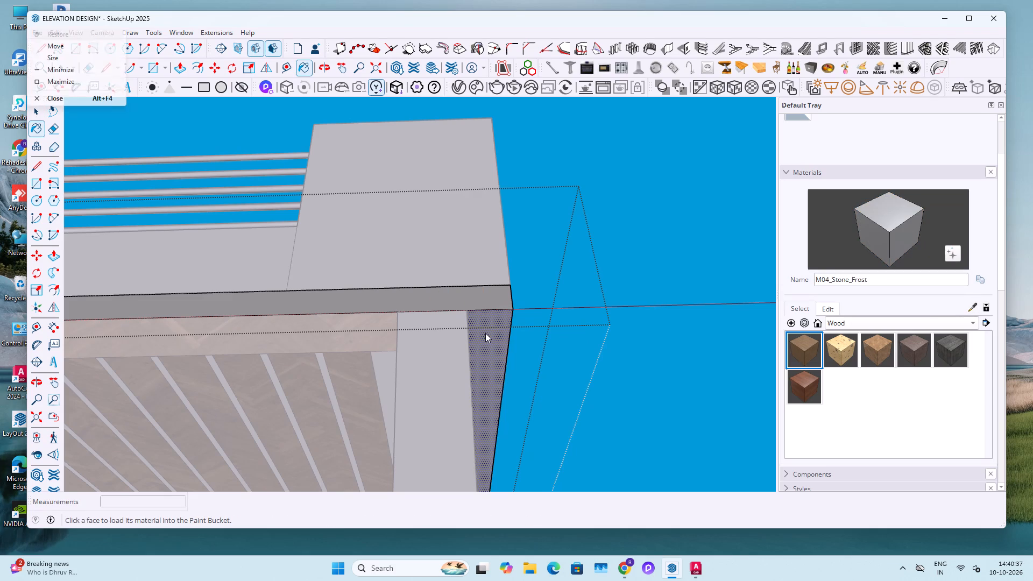
key("space")
key("Escape")
scroll(482, 307, "down", 6)
key("Escape")
key("Escape")
key("space")
key("Escape")
key("Escape")
scroll(505, 308, "down", 12)
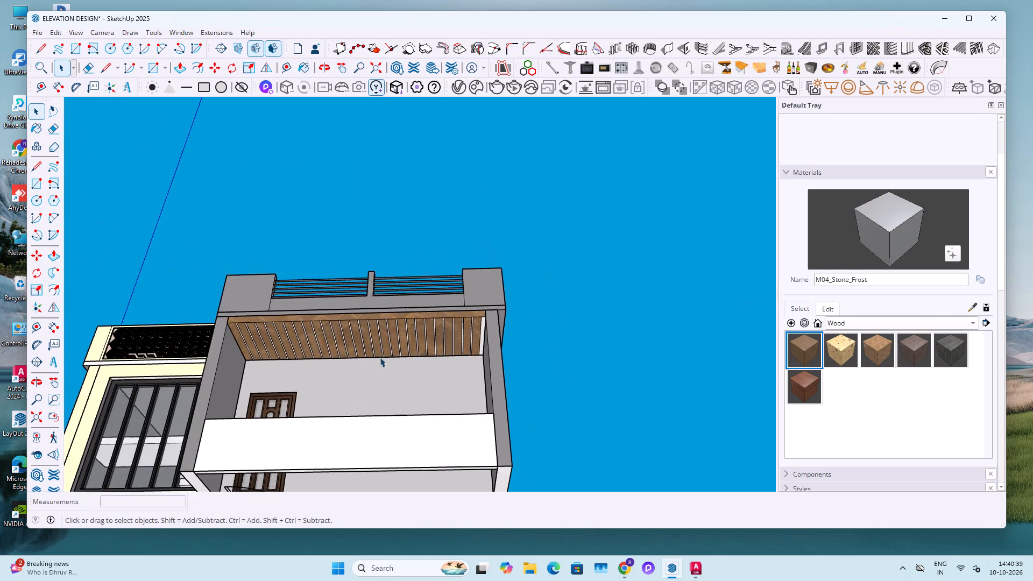
Save the model.
middle_click_drag(379, 357, 405, 449)
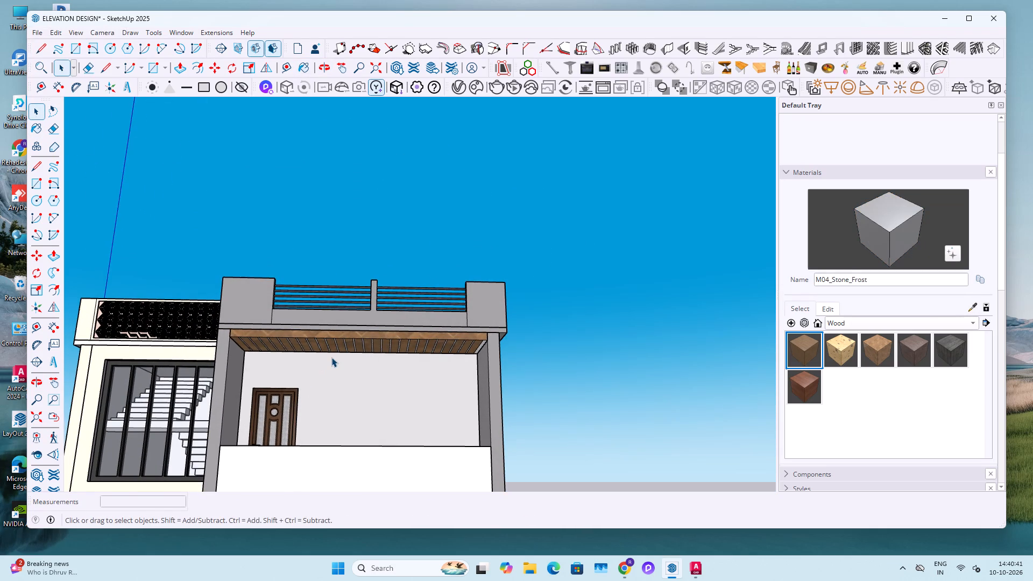
key("ctrl+s")
left_click(485, 360)
Open the porch ceiling group and push the first groove face beside the side wall by 0.5".
scroll(356, 370, "up", 10)
middle_click_drag(389, 355, 547, 384, "shift")
scroll(430, 302, "up", 4)
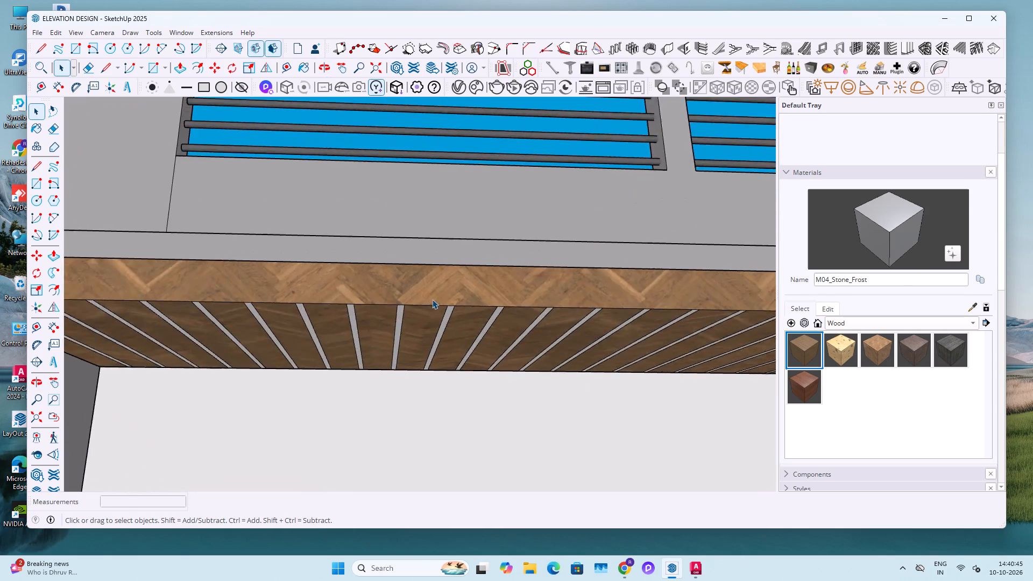
scroll(432, 299, "up", 6)
middle_click_drag(464, 350, 392, 252)
scroll(457, 348, "up", 1)
double_click(475, 251)
scroll(518, 280, "down", 6)
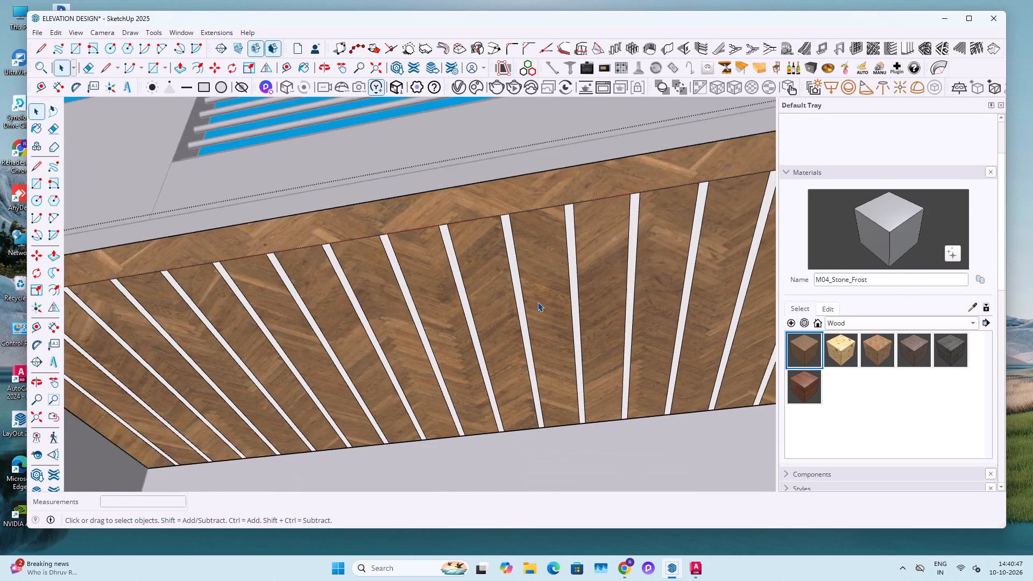
scroll(537, 302, "down", 11)
middle_click_drag(348, 310, 547, 349, "shift")
scroll(554, 351, "up", 14)
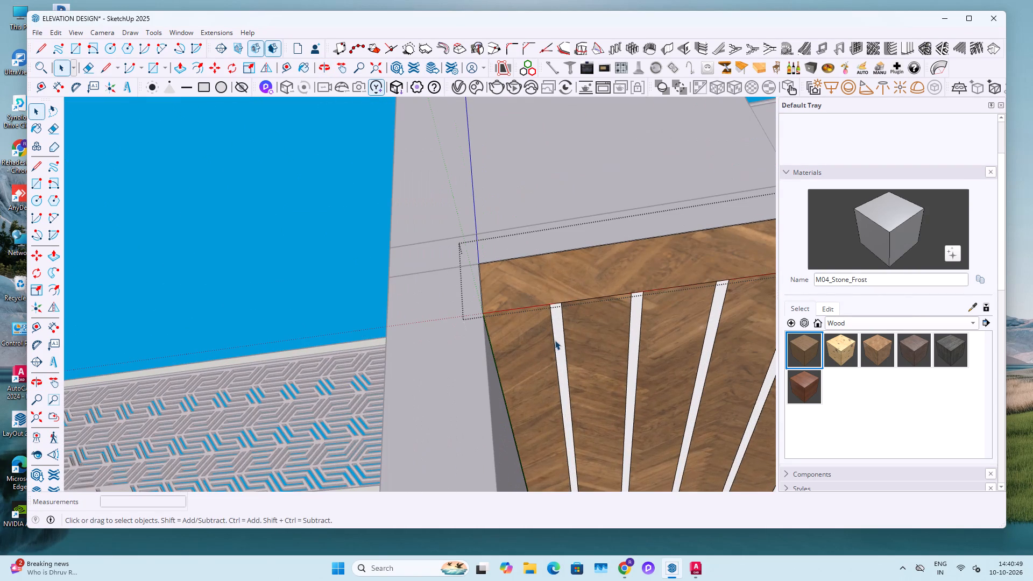
left_click(555, 340)
key("p")
left_click(557, 343)
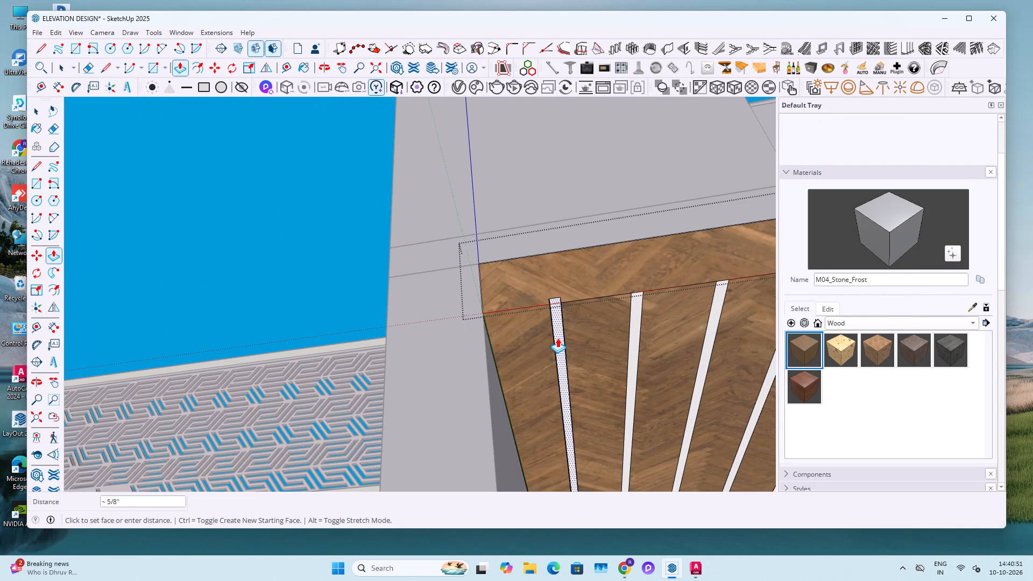
key("0")
type(".4")
key("BackSpace")
key("5")
key("4")
key("shift+quotedbl")
key("BackSpace")
key("BackSpace")
key("shift+quotedbl")
key("Return")
Push the next ten groove faces of the porch ceiling in by the same distance as the first groove.
double_click(632, 342)
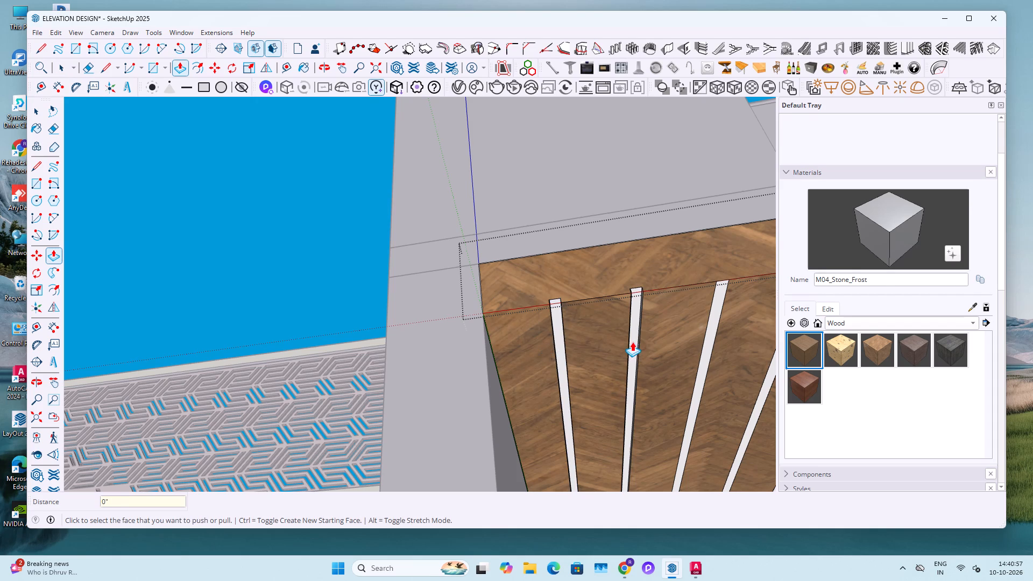
middle_click_drag(682, 342, 497, 419, "shift")
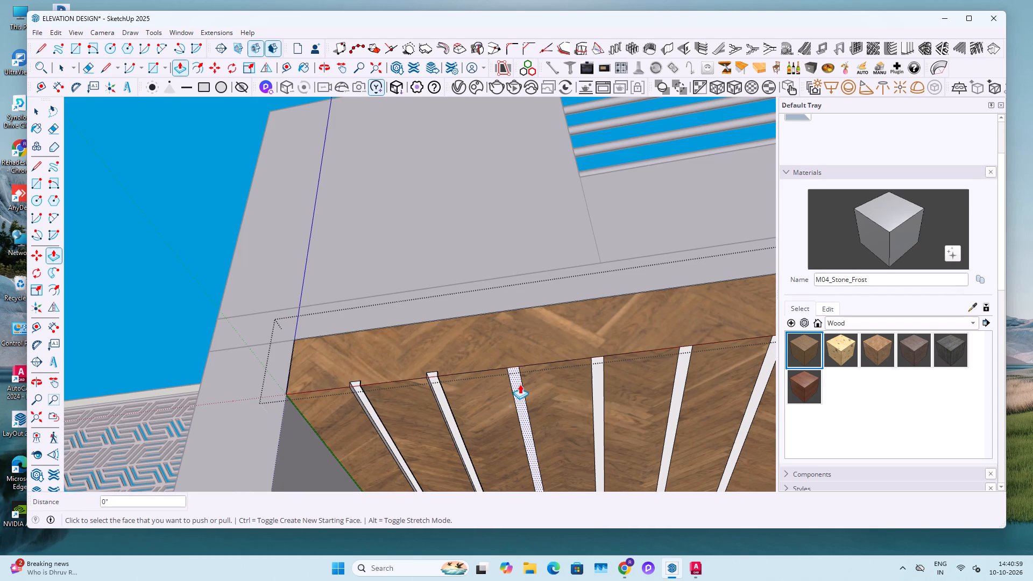
double_click(520, 384)
double_click(599, 386)
double_click(681, 371)
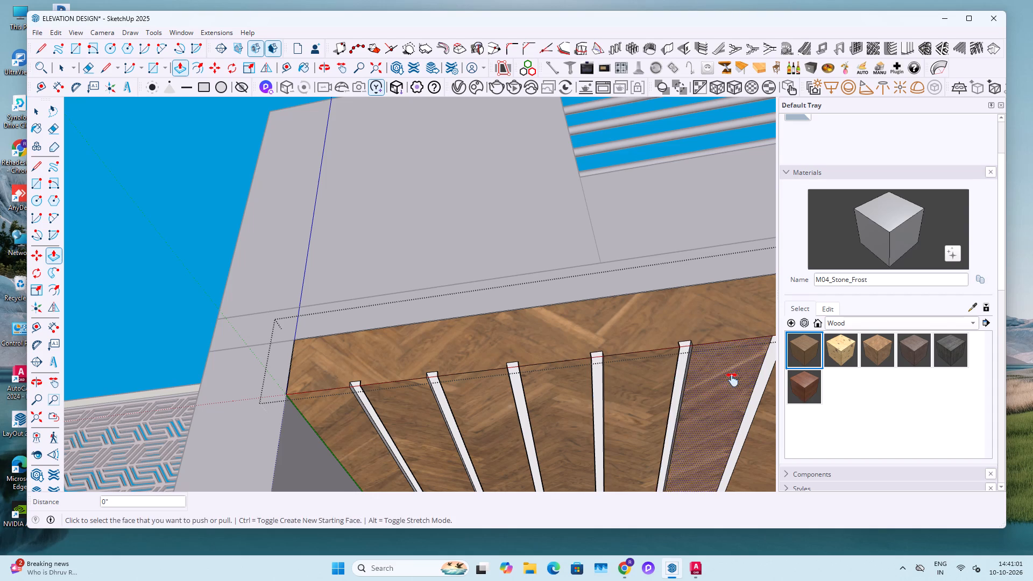
middle_click_drag(732, 380, 385, 442, "shift")
double_click(405, 427)
double_click(492, 415)
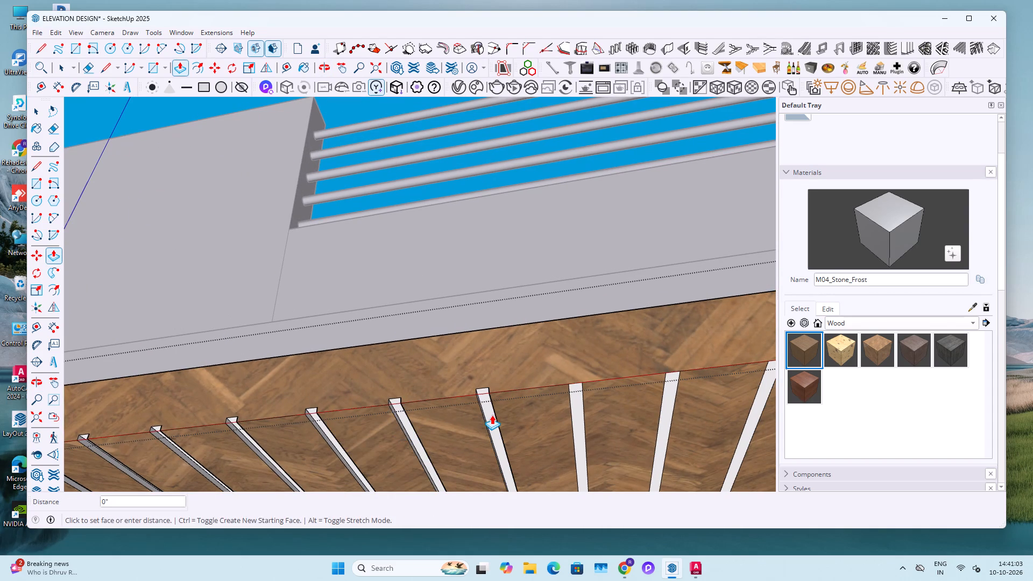
double_click(582, 413)
middle_click_drag(635, 413, 408, 454, "shift")
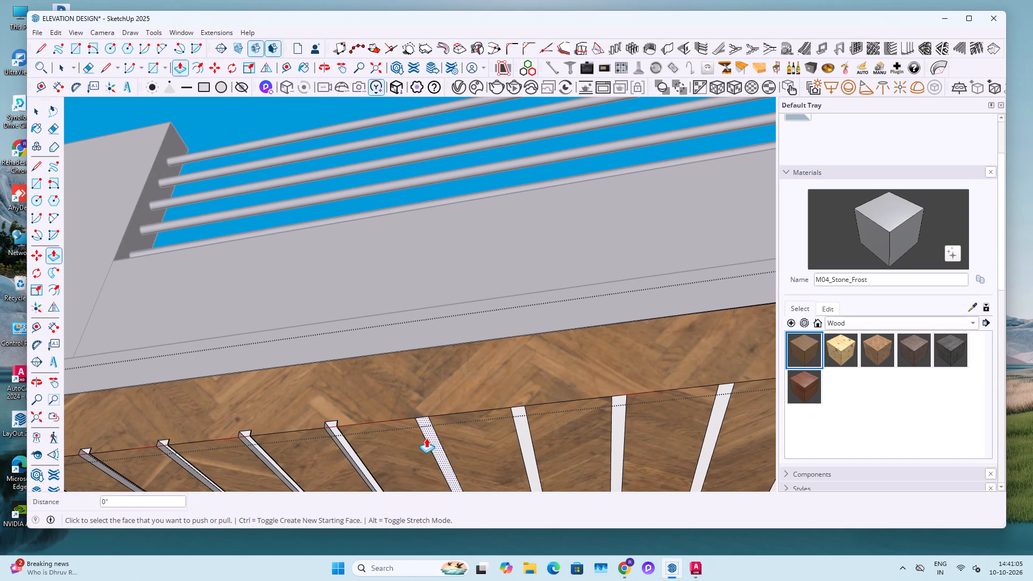
double_click(426, 438)
double_click(520, 427)
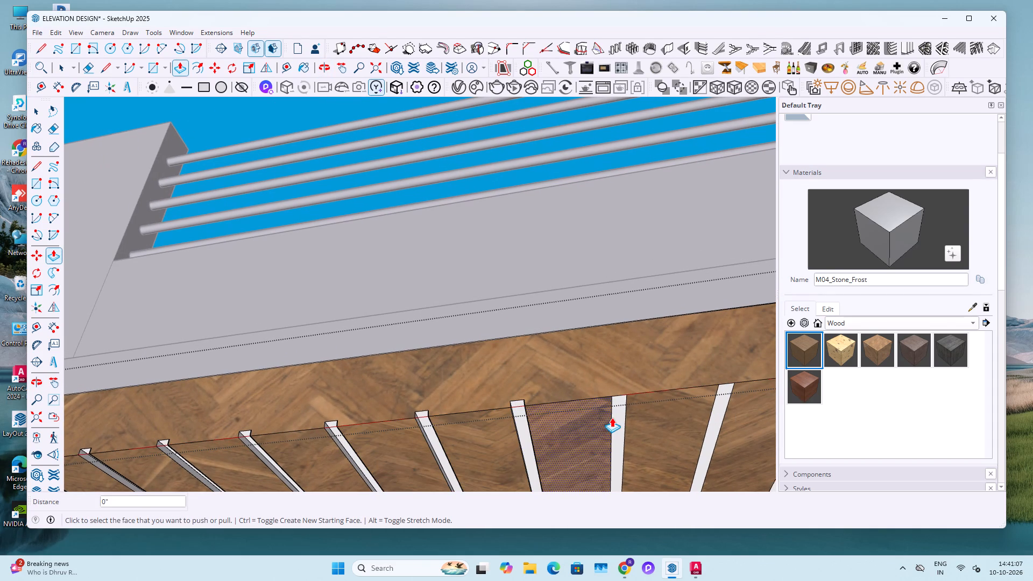
double_click(619, 417)
Continue along the porch ceiling, pushing the following eight groove faces in by the same distance.
middle_click_drag(669, 417, 360, 450, "shift")
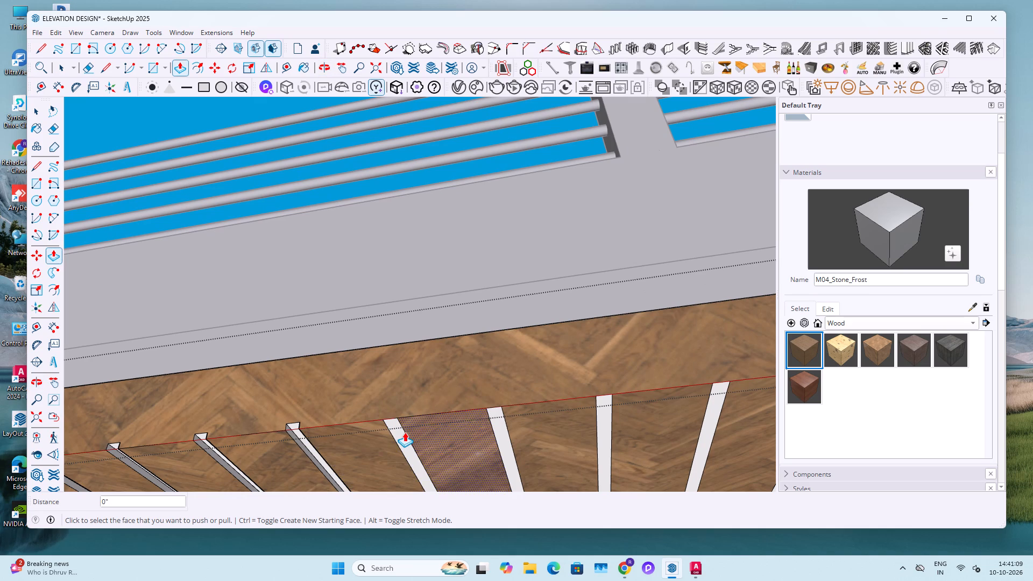
double_click(404, 433)
double_click(499, 429)
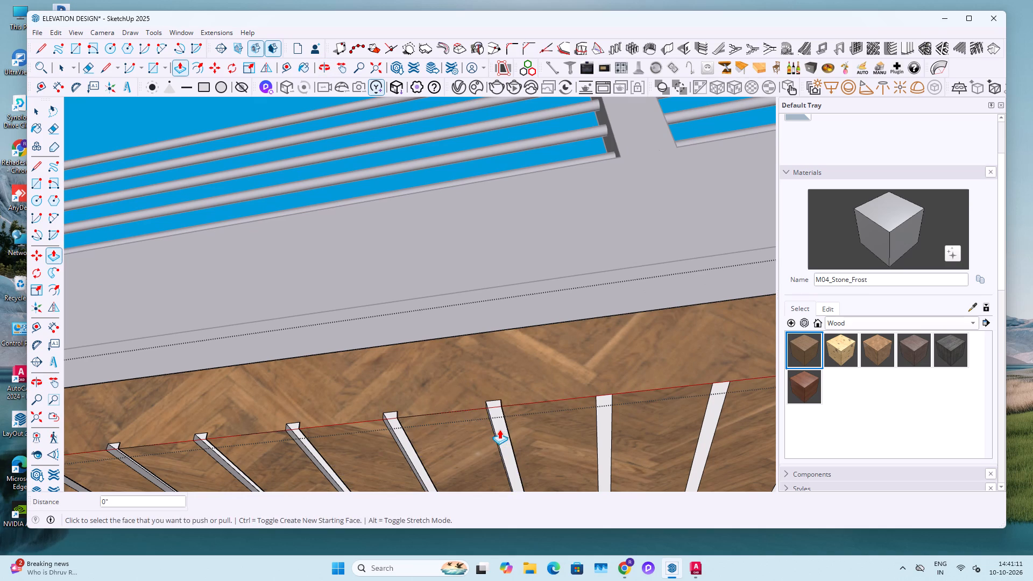
middle_click_drag(577, 429, 358, 465, "shift")
double_click(380, 447)
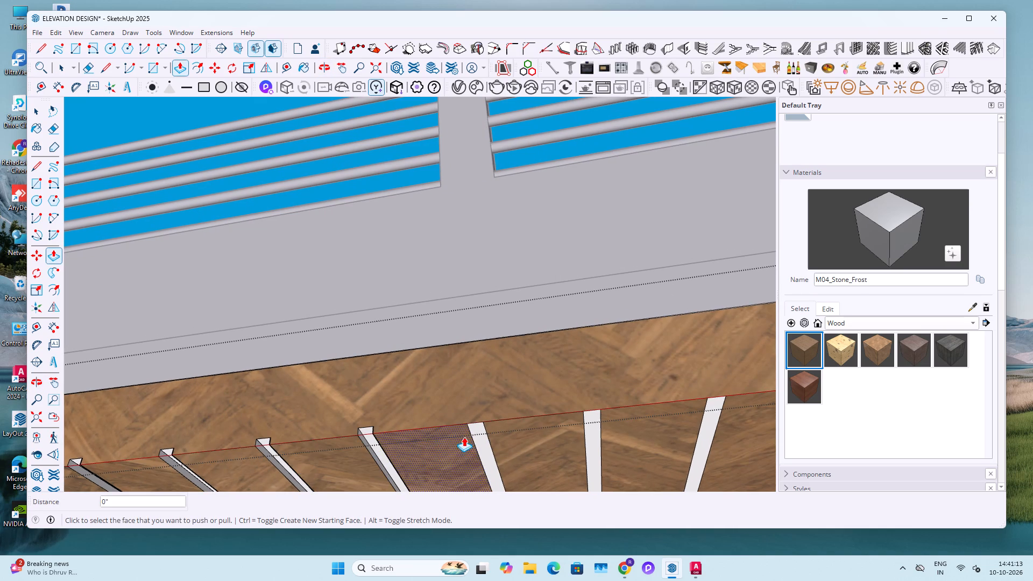
double_click(483, 433)
middle_click_drag(571, 430, 374, 451, "shift")
double_click(393, 444)
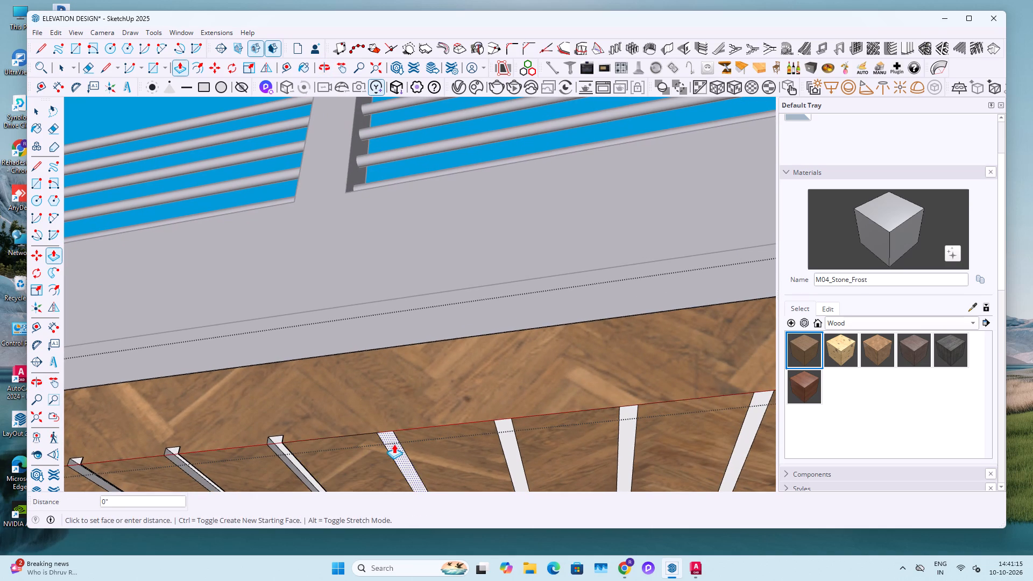
double_click(506, 426)
middle_click_drag(575, 428, 357, 447, "shift")
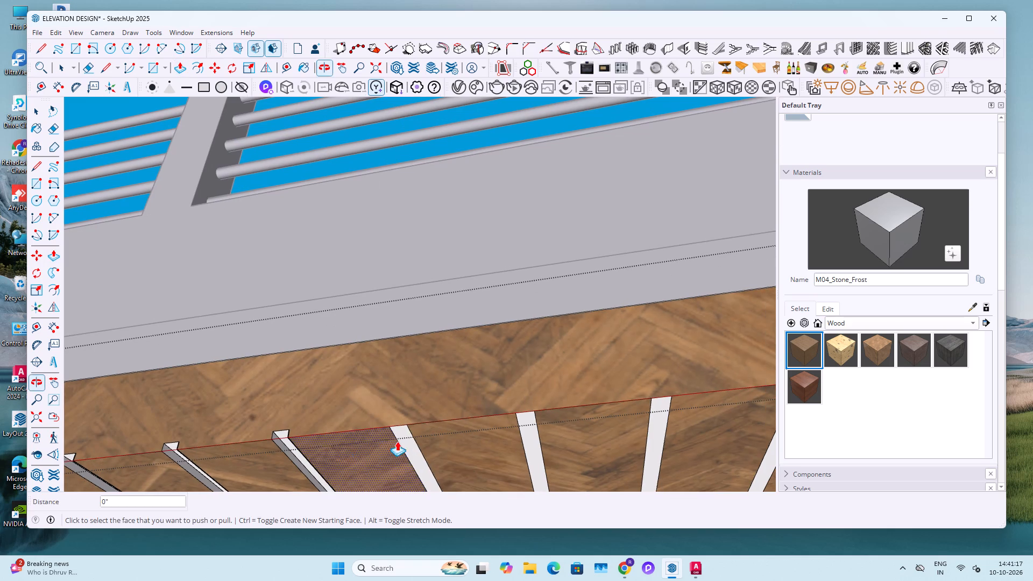
double_click(405, 437)
double_click(535, 424)
Push the last seven groove faces in by the same distance, up to the porch ceiling's far end.
middle_click_drag(595, 405, 345, 429, "shift")
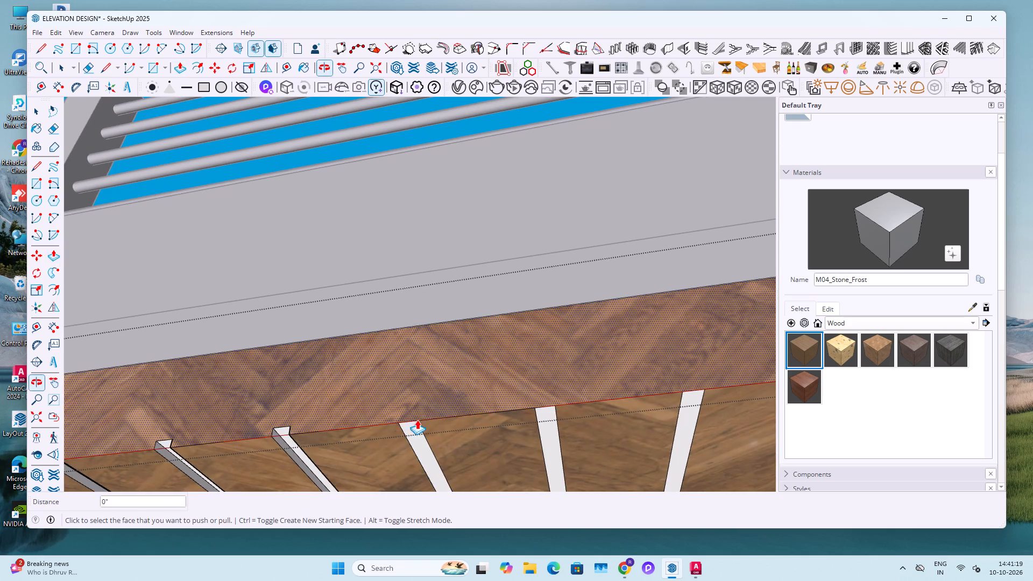
middle_click_drag(462, 407, 472, 471)
double_click(415, 425)
double_click(551, 420)
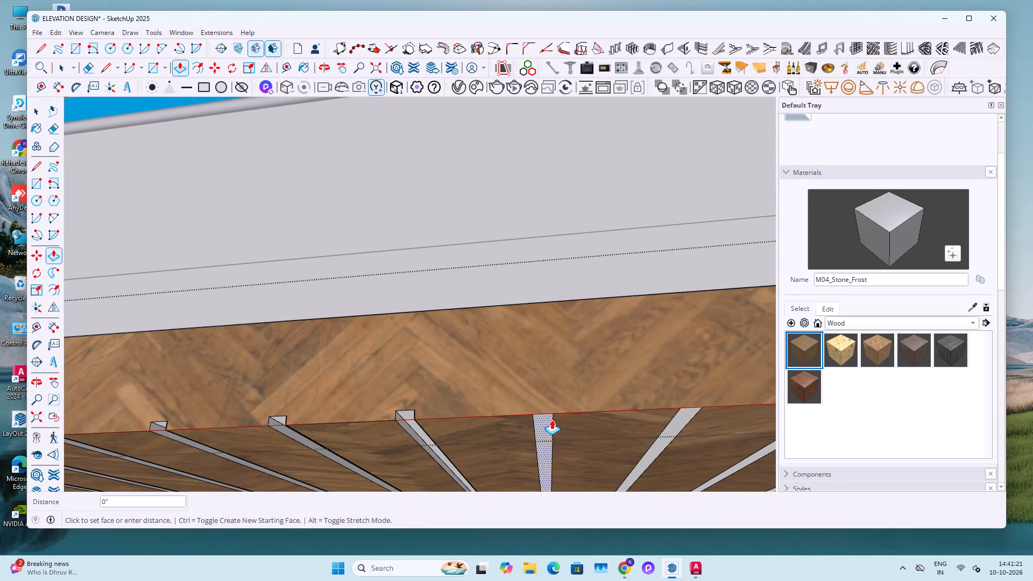
middle_click_drag(663, 432, 407, 432, "shift")
double_click(411, 421)
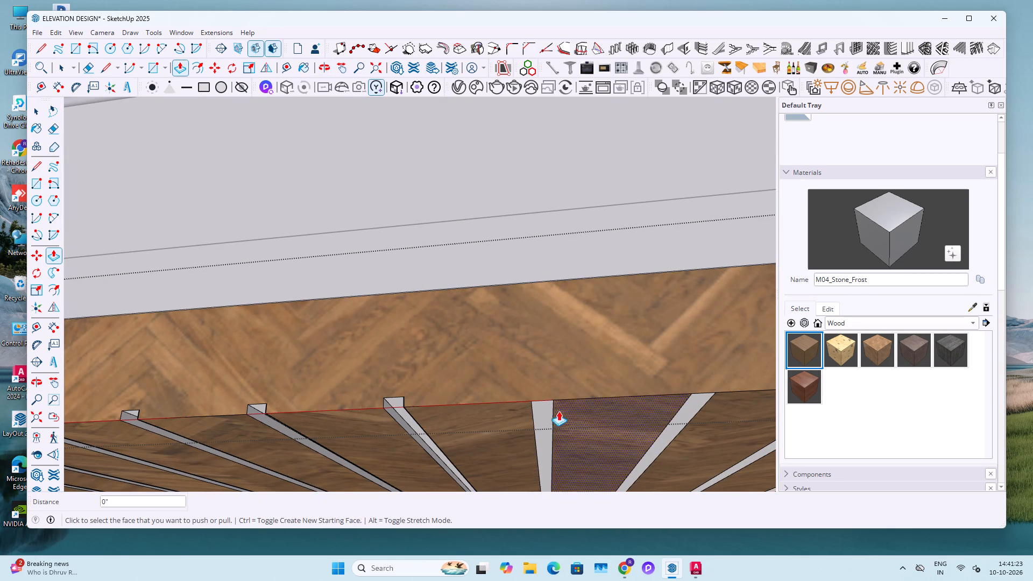
double_click(544, 412)
middle_click_drag(627, 421, 349, 454, "shift")
double_click(388, 440)
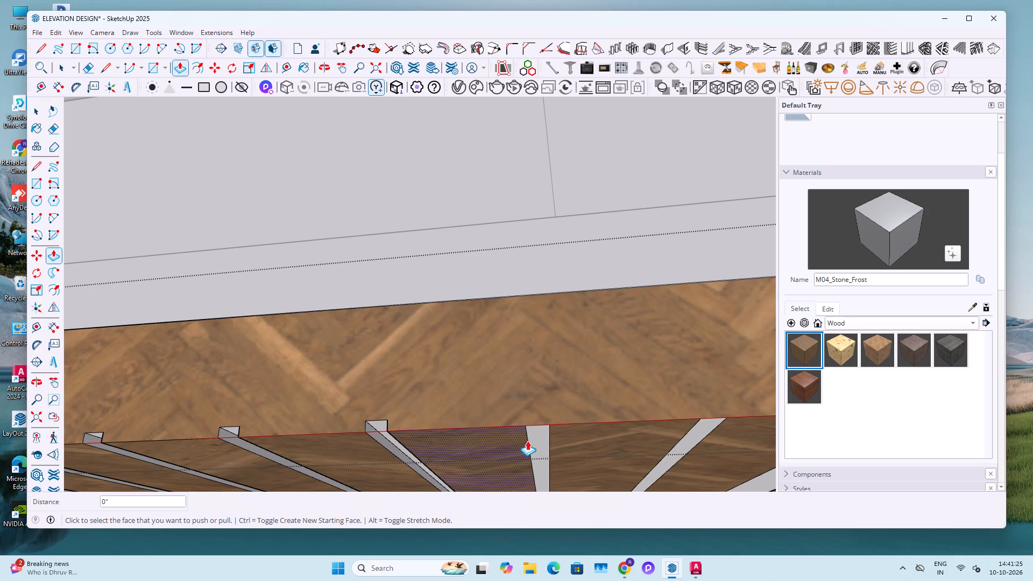
double_click(536, 439)
middle_click_drag(611, 449, 328, 473, "shift")
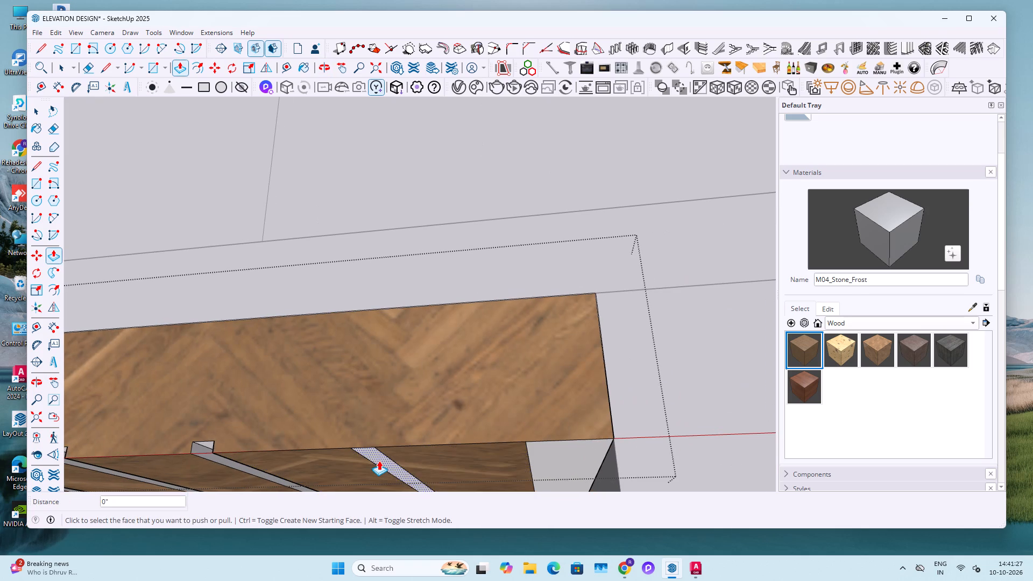
double_click(379, 460)
scroll(483, 351, "down", 4)
scroll(407, 384, "up", 4)
key("space")
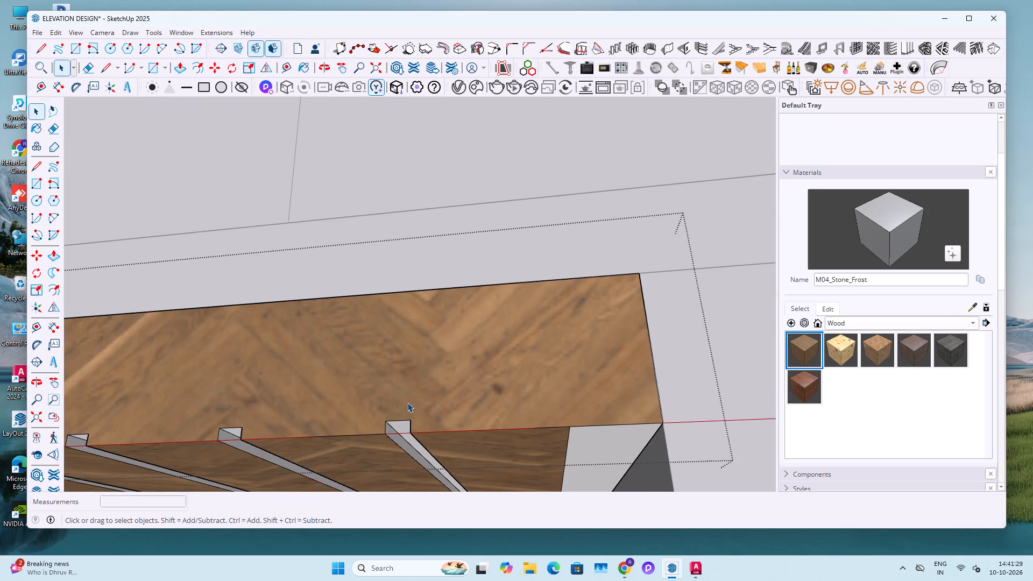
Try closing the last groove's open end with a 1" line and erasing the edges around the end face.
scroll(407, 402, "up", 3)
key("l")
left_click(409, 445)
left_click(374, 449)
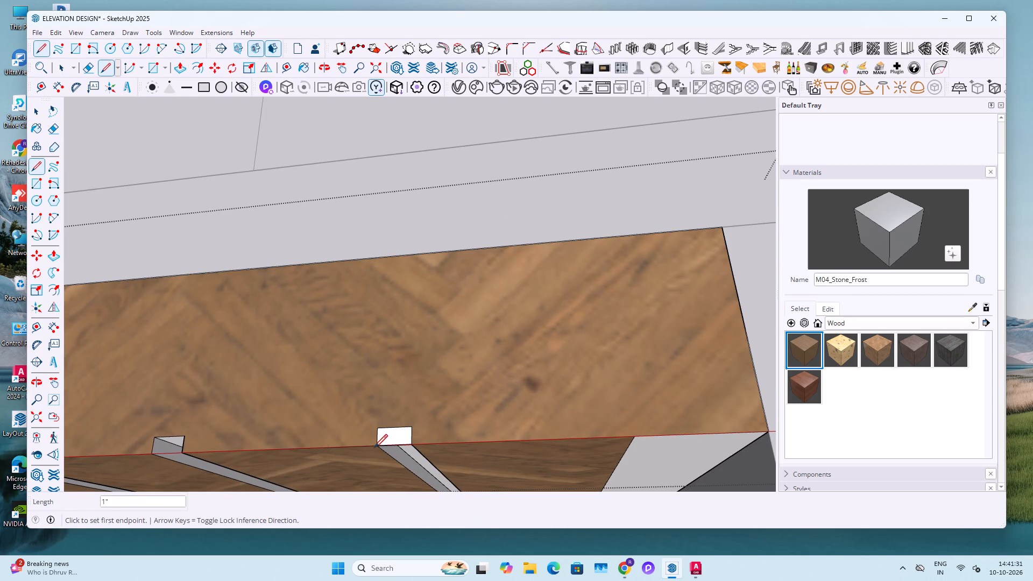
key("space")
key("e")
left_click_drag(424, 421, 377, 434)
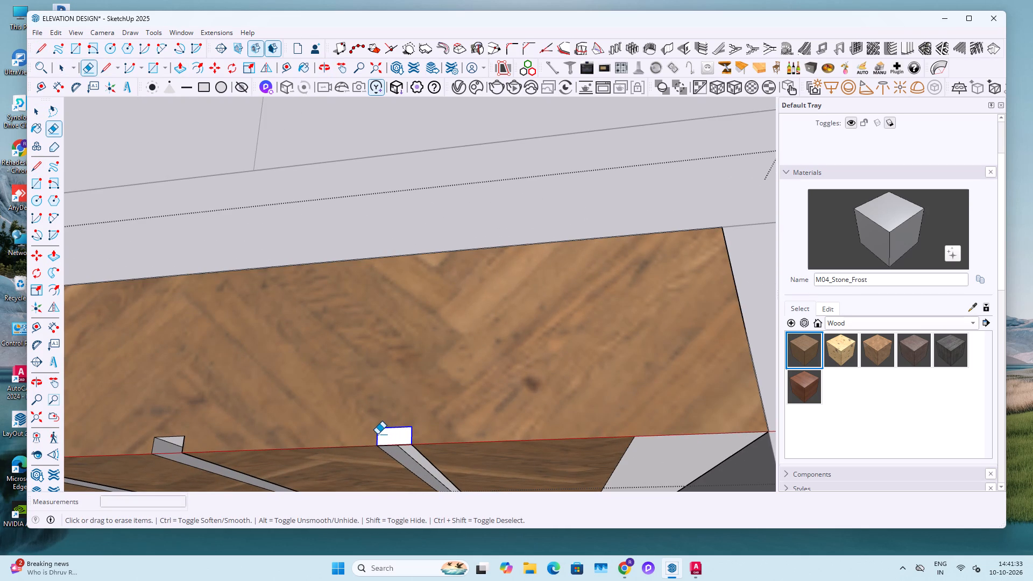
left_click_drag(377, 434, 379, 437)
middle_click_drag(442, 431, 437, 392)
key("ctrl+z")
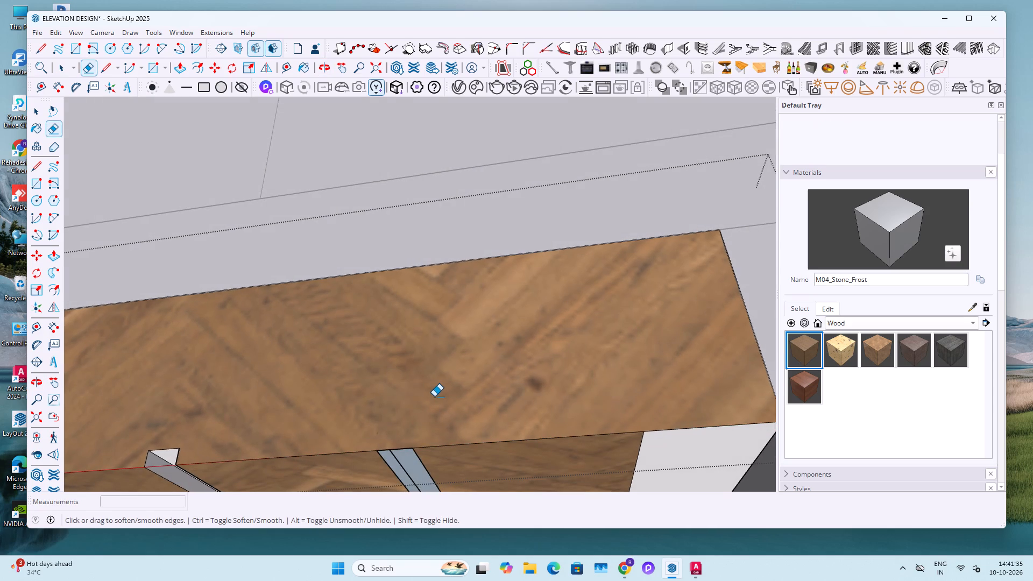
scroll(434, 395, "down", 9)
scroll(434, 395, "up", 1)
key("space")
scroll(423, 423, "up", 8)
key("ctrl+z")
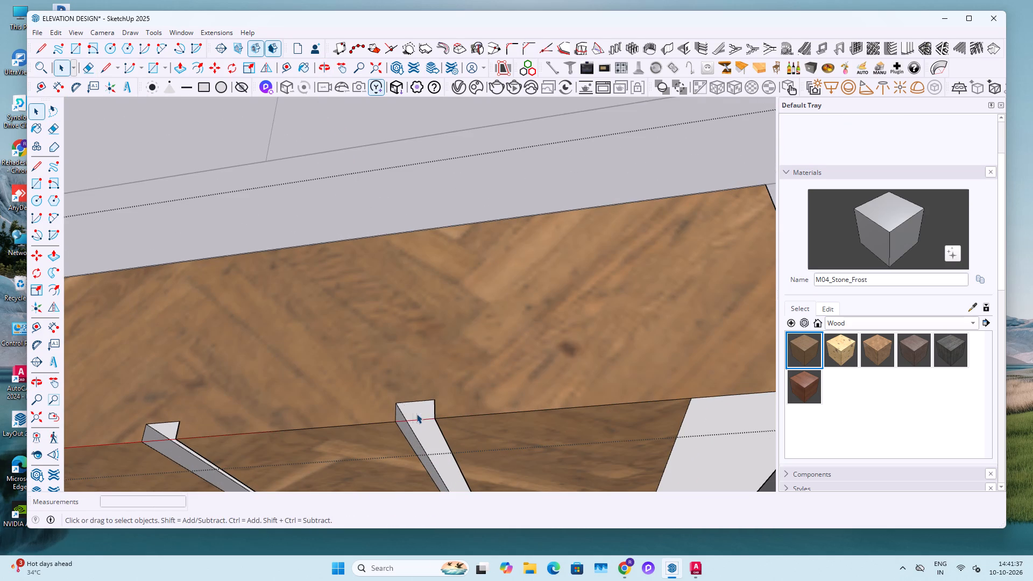
Leave the ceiling group and examine the grooved porch ceiling and the whole front elevation.
scroll(483, 392, "down", 20)
scroll(483, 392, "down", 7)
key("Escape")
key("Escape")
key("Escape")
middle_click_drag(497, 396, 535, 508)
scroll(536, 508, "down", 5)
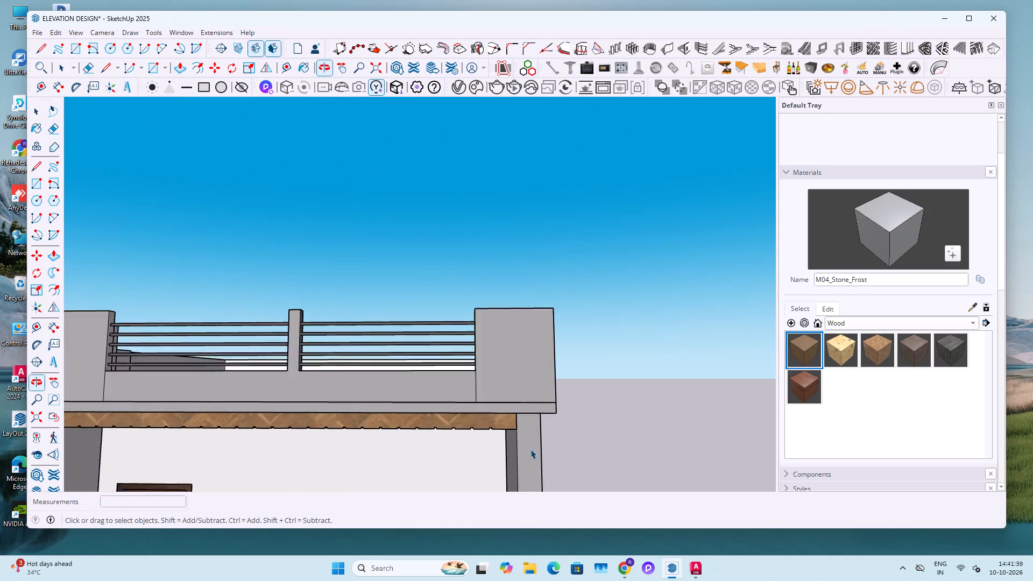
scroll(530, 449, "down", 1)
middle_click_drag(423, 443, 561, 401, "shift")
scroll(543, 380, "down", 6, "shift")
middle_click_drag(542, 387, 538, 351)
scroll(479, 395, "up", 4)
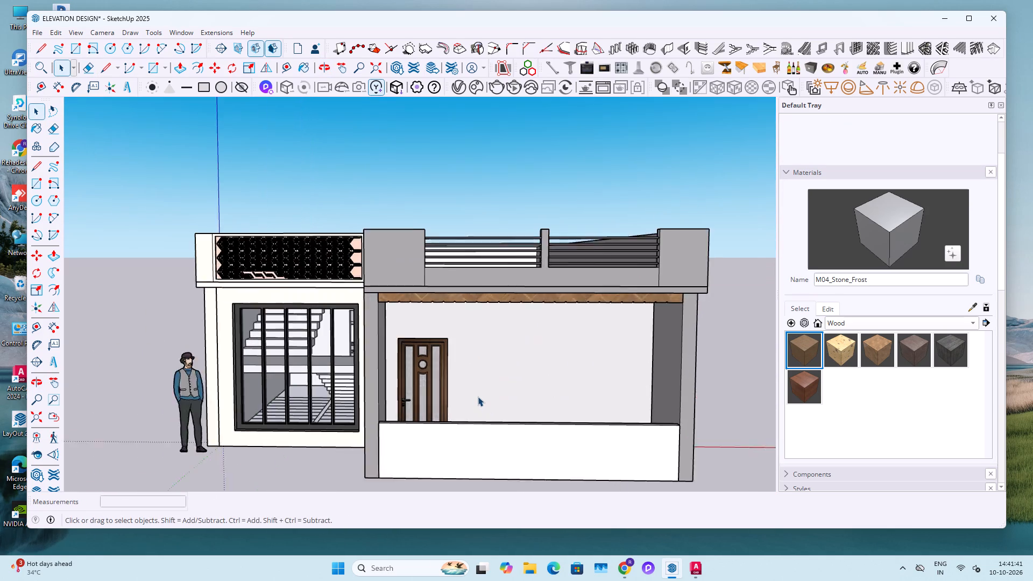
scroll(478, 396, "up", 1)
scroll(469, 351, "down", 2)
middle_click_drag(506, 406, 504, 399)
scroll(504, 406, "down", 1)
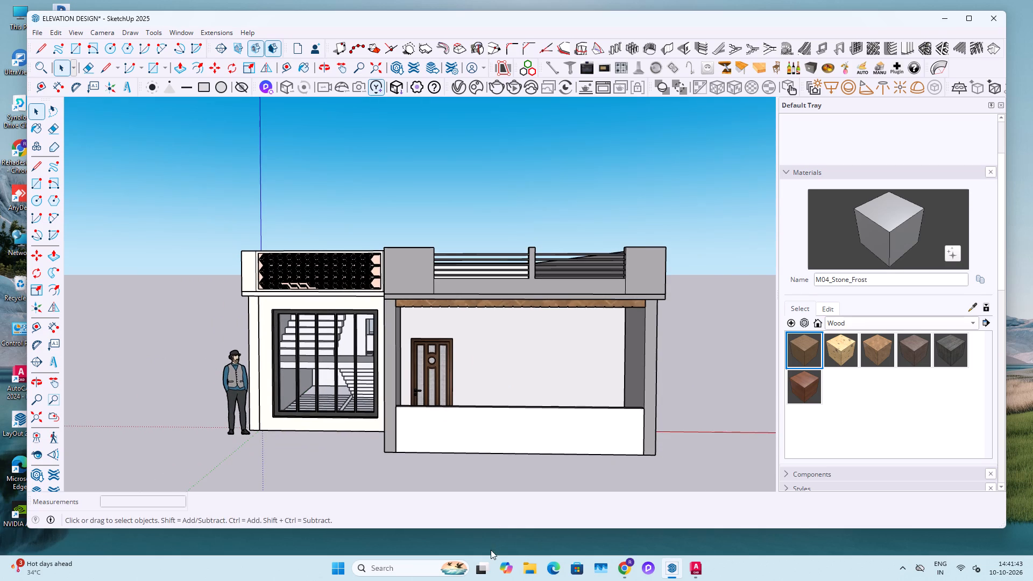
Show the overview of open windows and desktops.
left_click(489, 555)
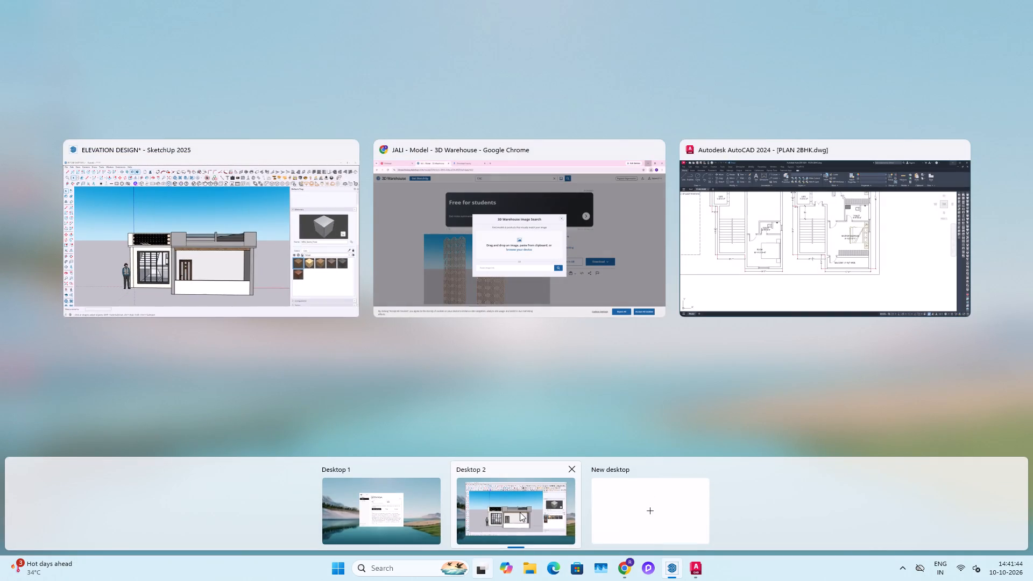
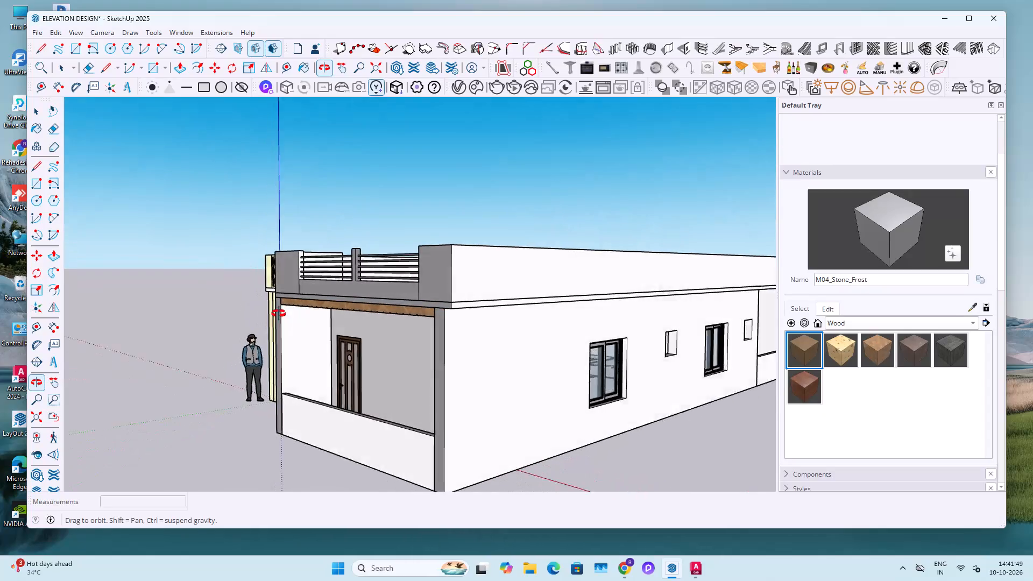
Draw a 4' 6" by 5' rectangle over the side-wall window opening nearest the front porch.
scroll(606, 382, "up", 4)
middle_click_drag(643, 382, 554, 382)
key("r")
scroll(467, 337, "up", 3)
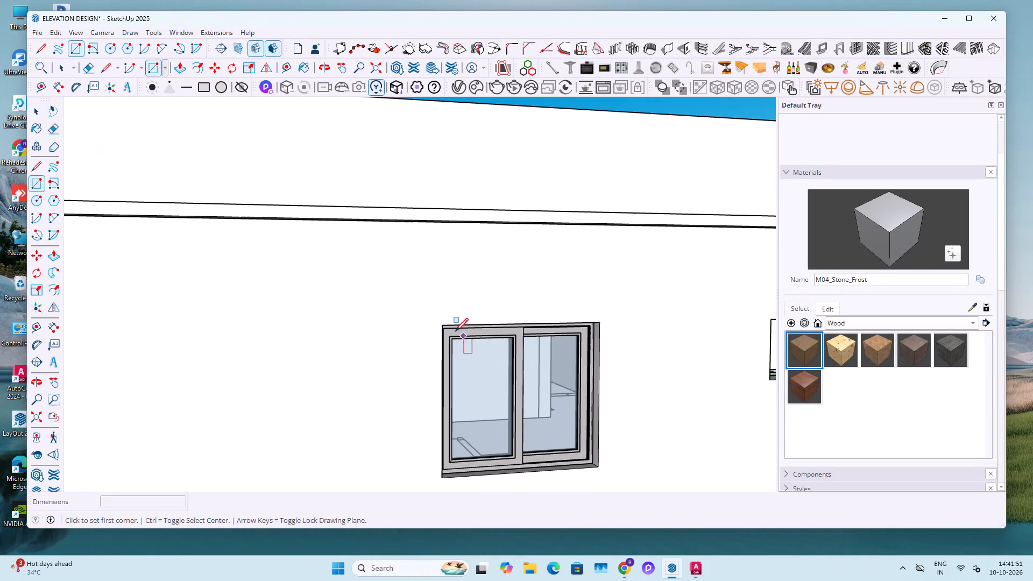
left_click(444, 325)
left_click(597, 468)
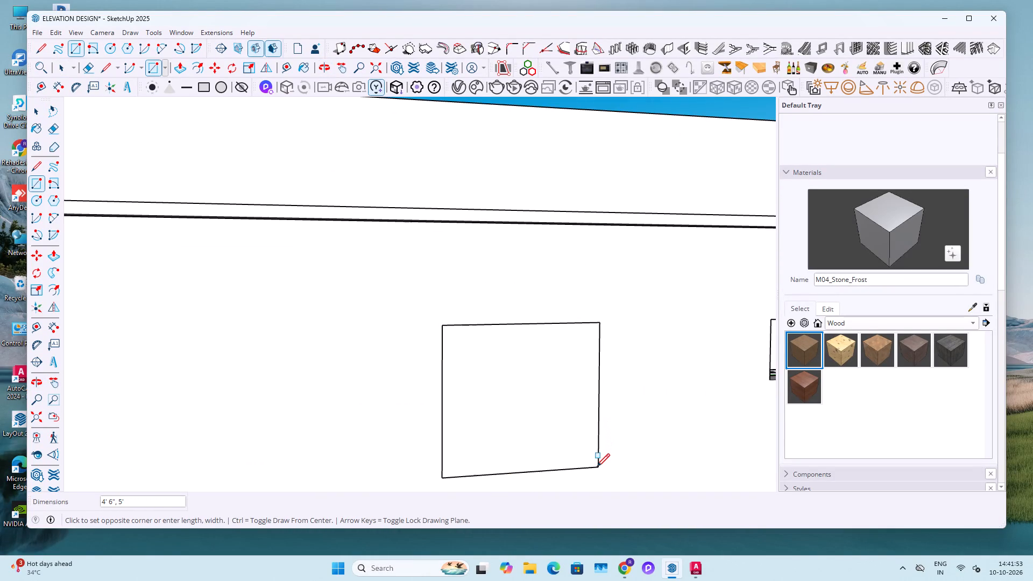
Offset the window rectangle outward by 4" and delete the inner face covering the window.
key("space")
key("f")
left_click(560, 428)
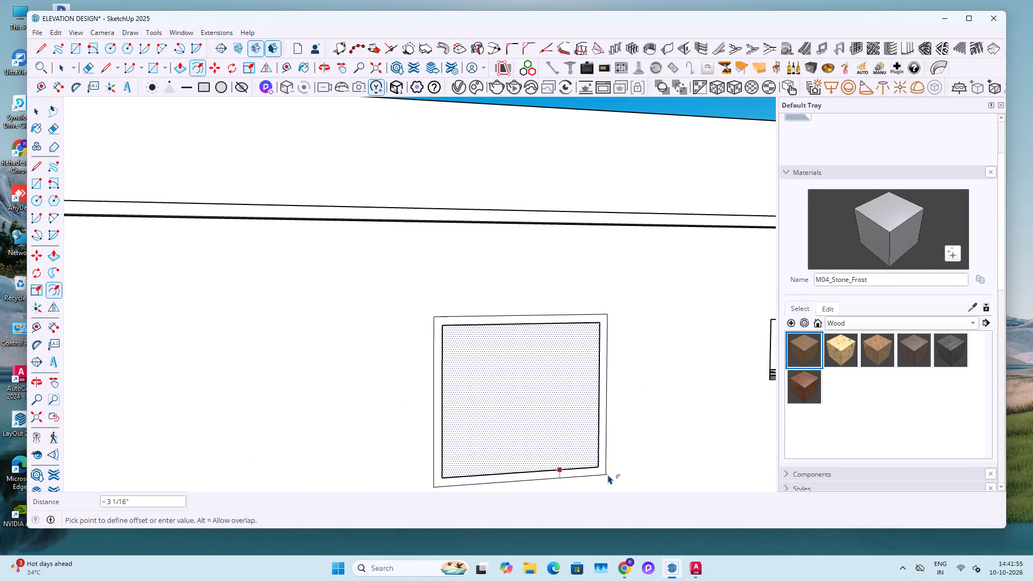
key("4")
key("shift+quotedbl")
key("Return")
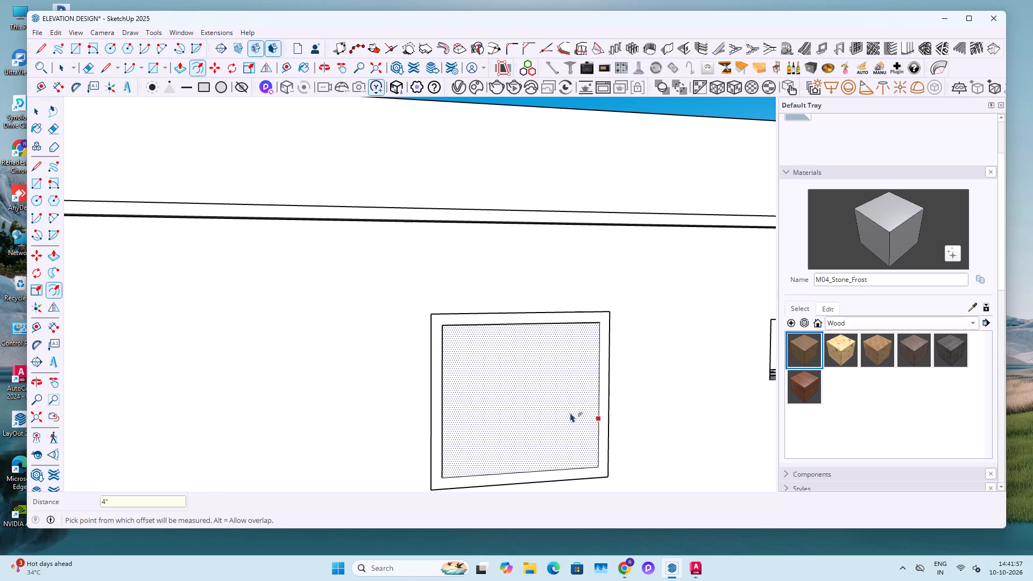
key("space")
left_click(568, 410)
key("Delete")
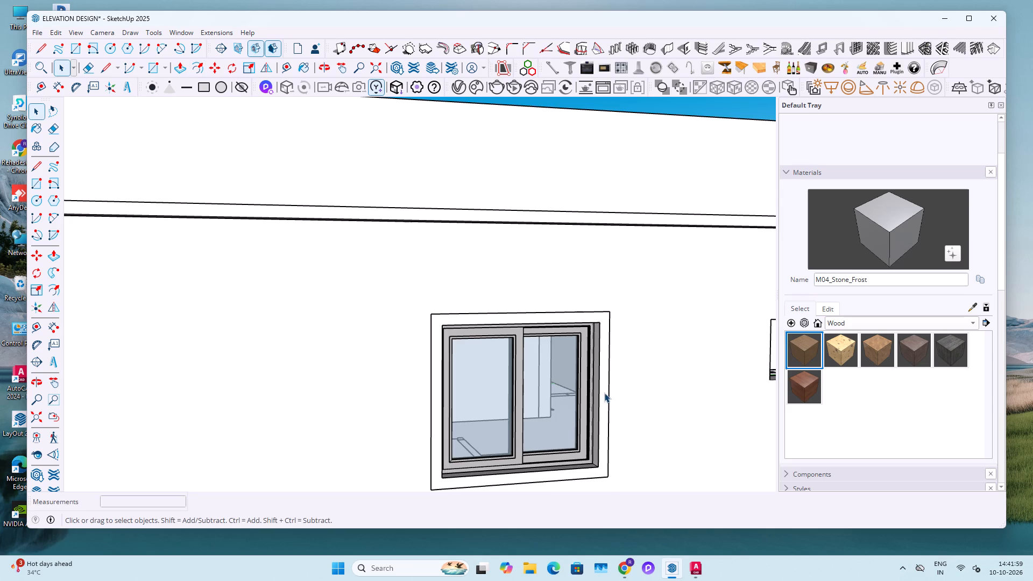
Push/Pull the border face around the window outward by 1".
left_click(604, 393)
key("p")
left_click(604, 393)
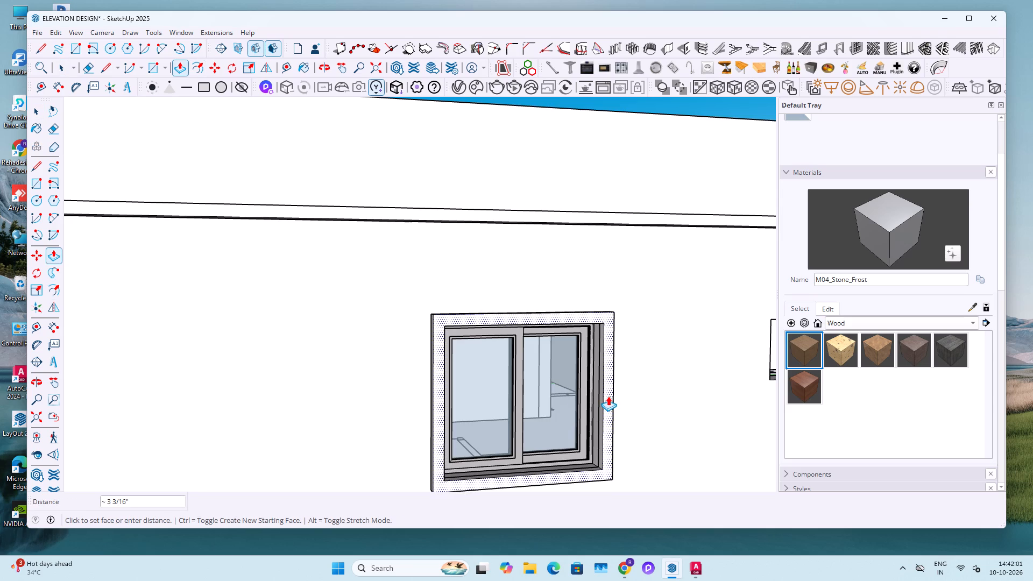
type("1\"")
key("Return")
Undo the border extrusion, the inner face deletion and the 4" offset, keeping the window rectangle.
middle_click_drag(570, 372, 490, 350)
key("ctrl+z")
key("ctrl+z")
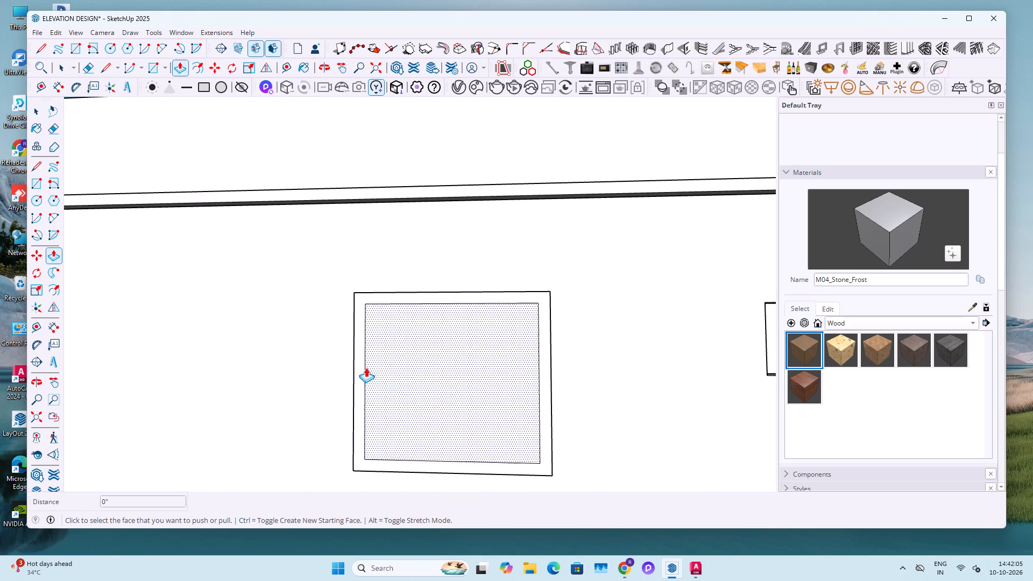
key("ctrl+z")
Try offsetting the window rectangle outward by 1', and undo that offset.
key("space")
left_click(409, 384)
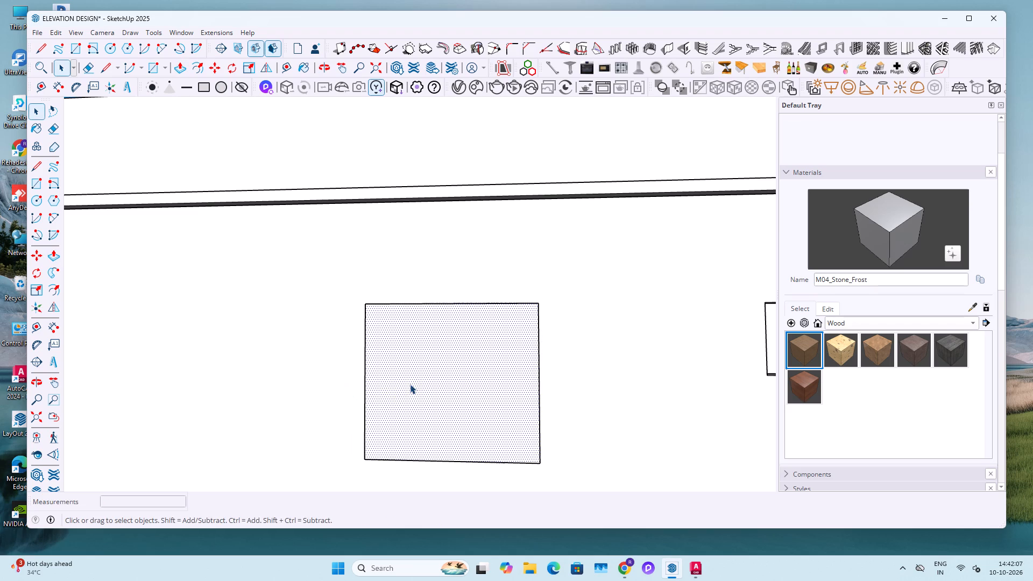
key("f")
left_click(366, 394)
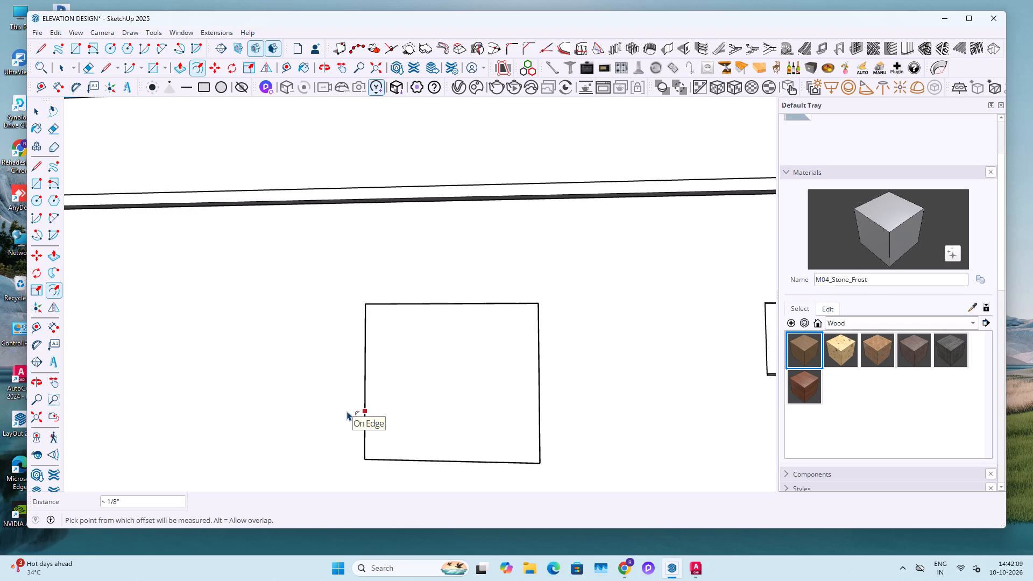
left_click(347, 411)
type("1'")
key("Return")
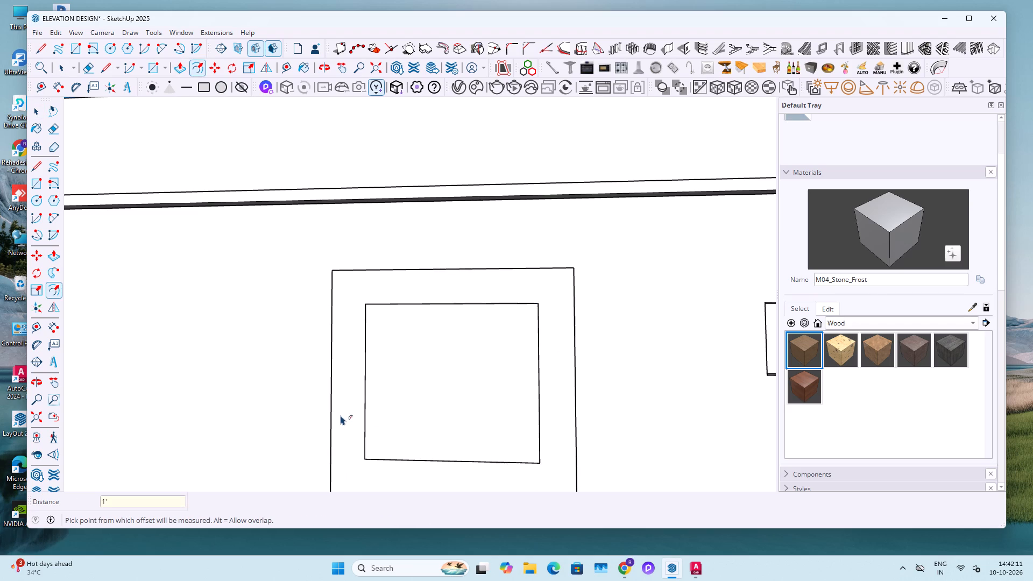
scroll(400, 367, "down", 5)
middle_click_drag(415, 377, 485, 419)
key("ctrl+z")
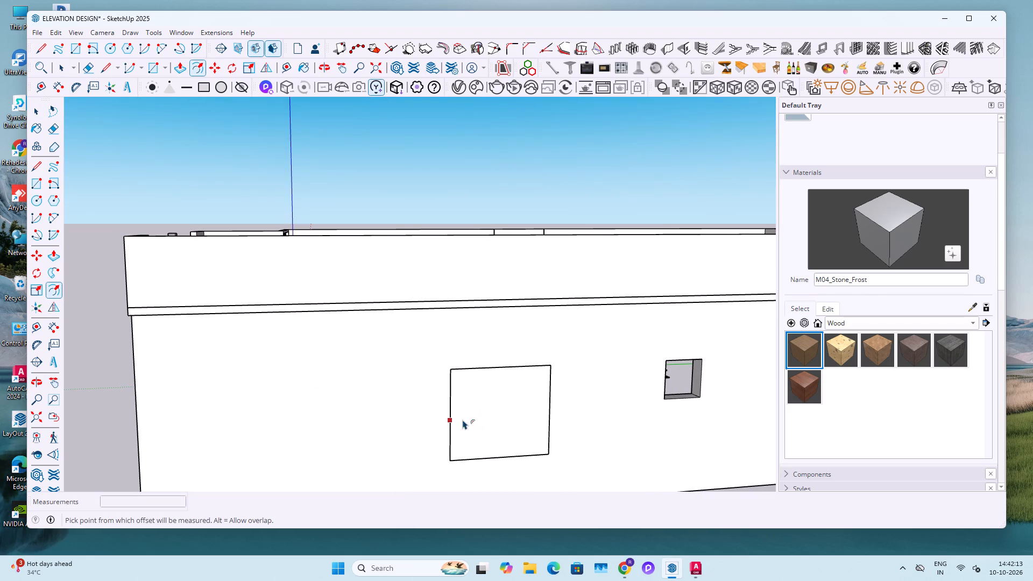
Offset the window rectangle outward by 8".
left_click(450, 421)
key("ctrl+z")
left_click(445, 426)
type("8\"")
key("Return")
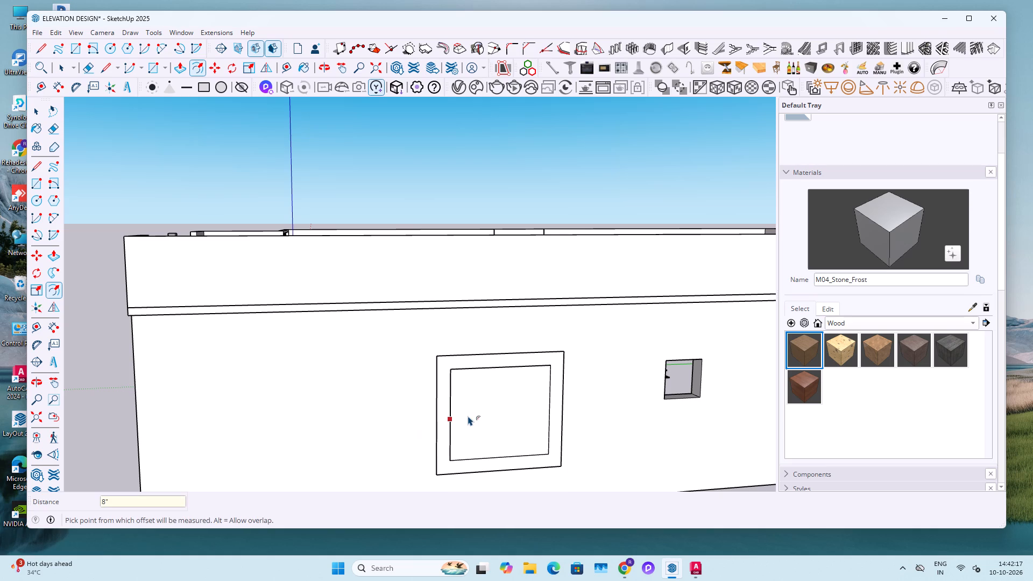
Delete the inner rectangle face covering the window.
key("space")
left_click(472, 416)
key("Delete")
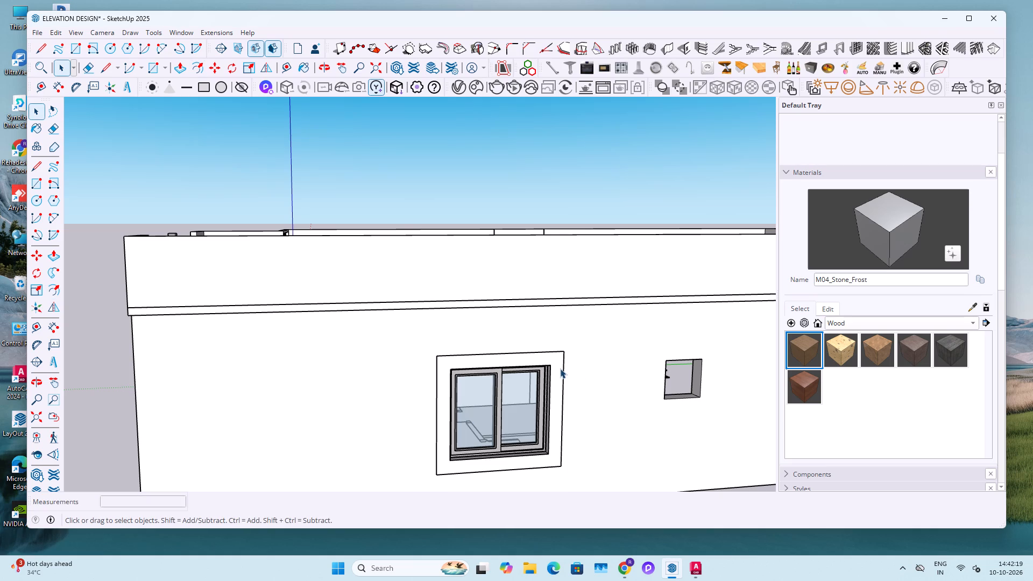
Push/Pull the 8" border face around the window outward by 6" to form a projecting frame.
left_click(560, 369)
key("p")
left_click(556, 368)
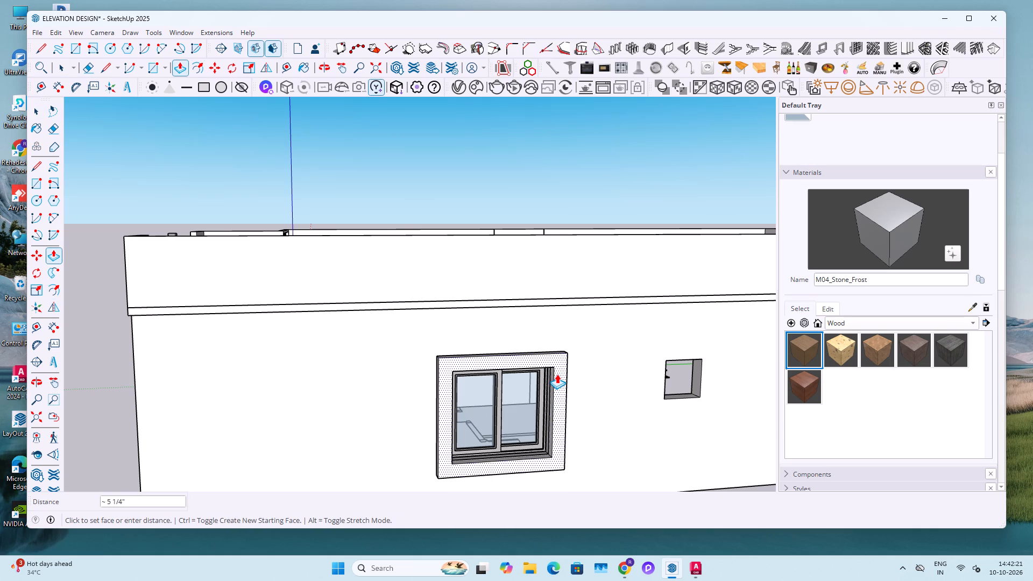
key("6")
key("shift+quotedbl")
key("Return")
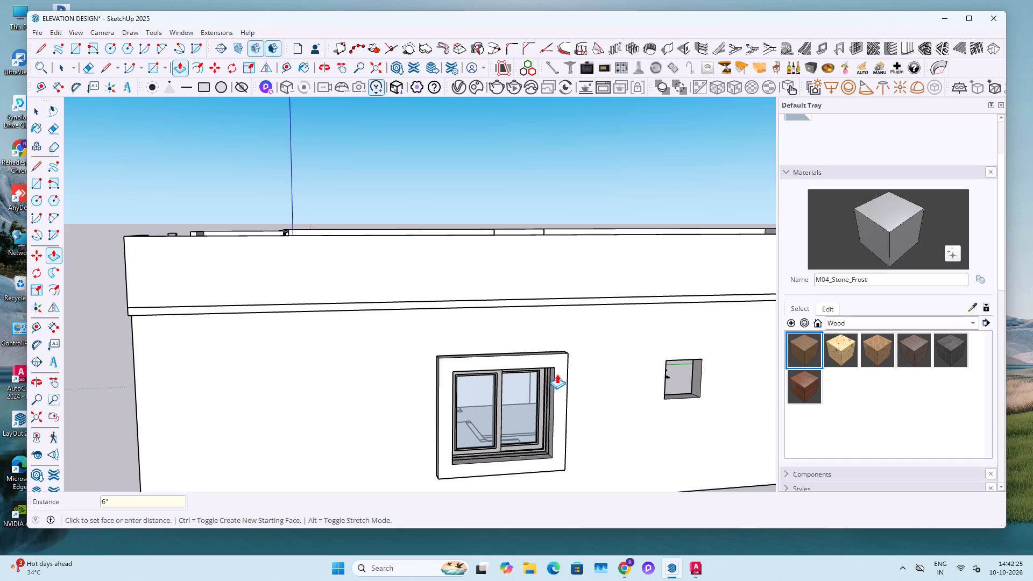
Select all connected geometry of the projecting window frame and make it a group.
key("space")
triple_click(557, 374)
right_click(557, 374)
left_click(618, 251)
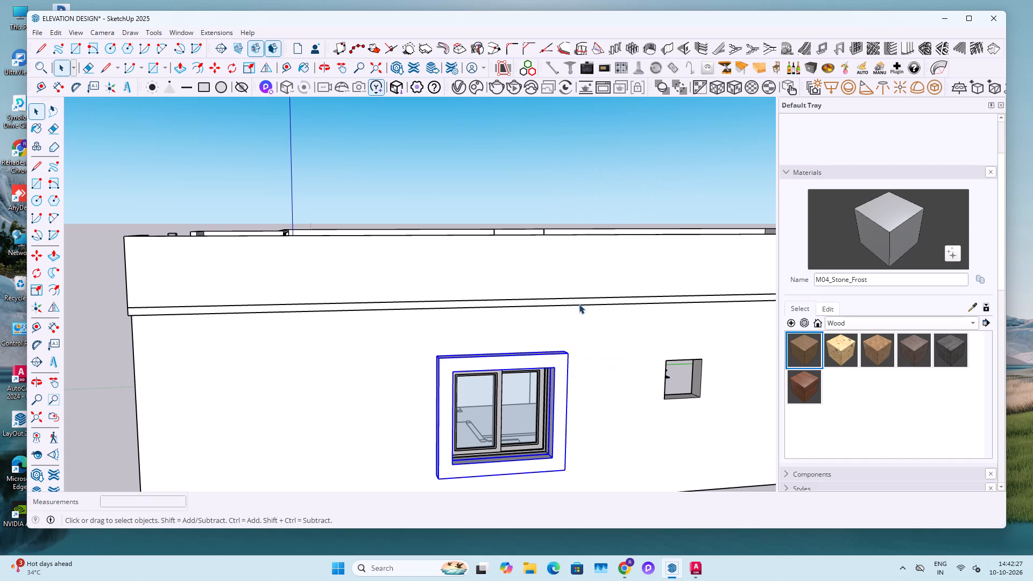
Copy the frame group along the side wall onto the second large window, aligning its inner corner with that opening's corner.
middle_click_drag(572, 320, 516, 220)
scroll(450, 259, "up", 12)
key("m")
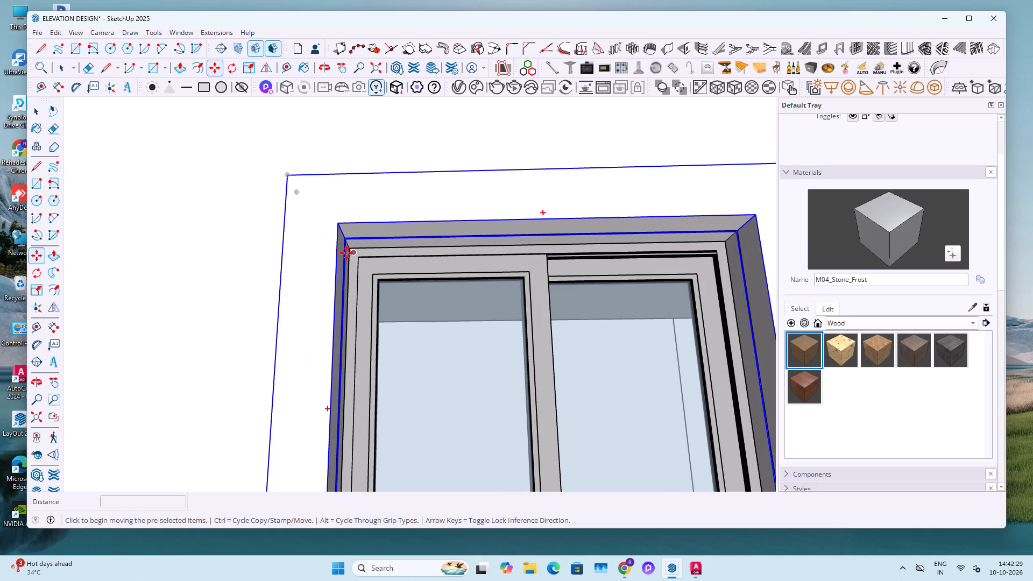
scroll(351, 243, "up", 17)
middle_click_drag(341, 243, 205, 203)
scroll(231, 225, "up", 8)
middle_click_drag(229, 236, 320, 284)
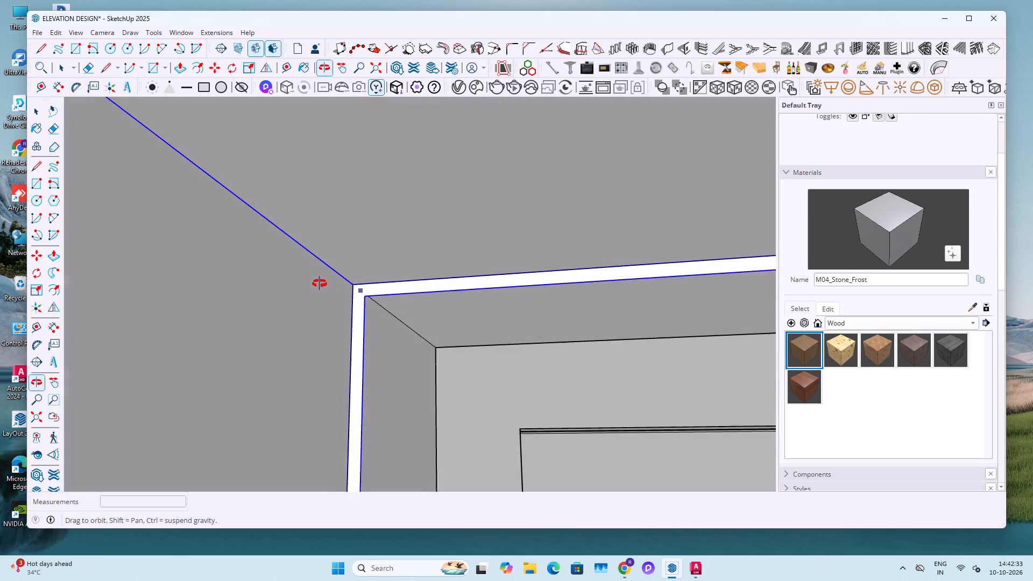
middle_click_drag(320, 284, 320, 284)
left_click(374, 302)
scroll(521, 273, "down", 18)
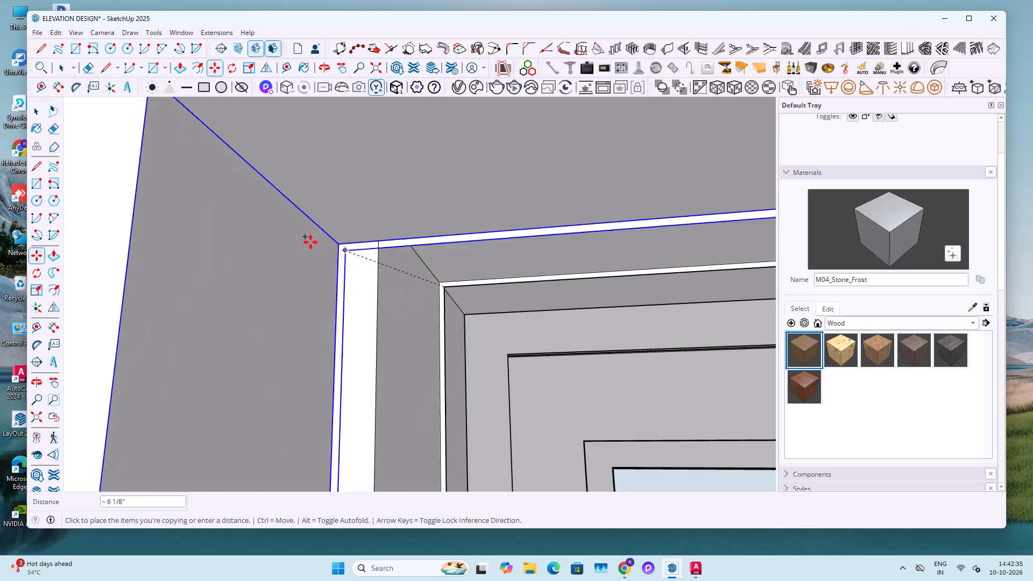
scroll(310, 242, "down", 20)
scroll(310, 242, "down", 18)
middle_click_drag(591, 311, 504, 350)
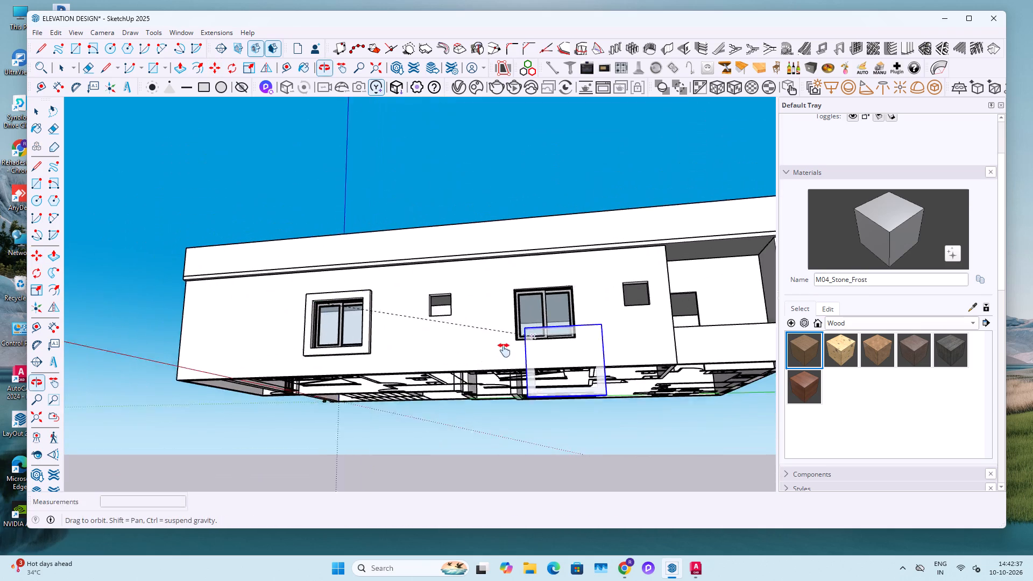
middle_click_drag(504, 350, 503, 350)
scroll(510, 323, "up", 6)
scroll(492, 306, "down", 1)
scroll(489, 303, "up", 19)
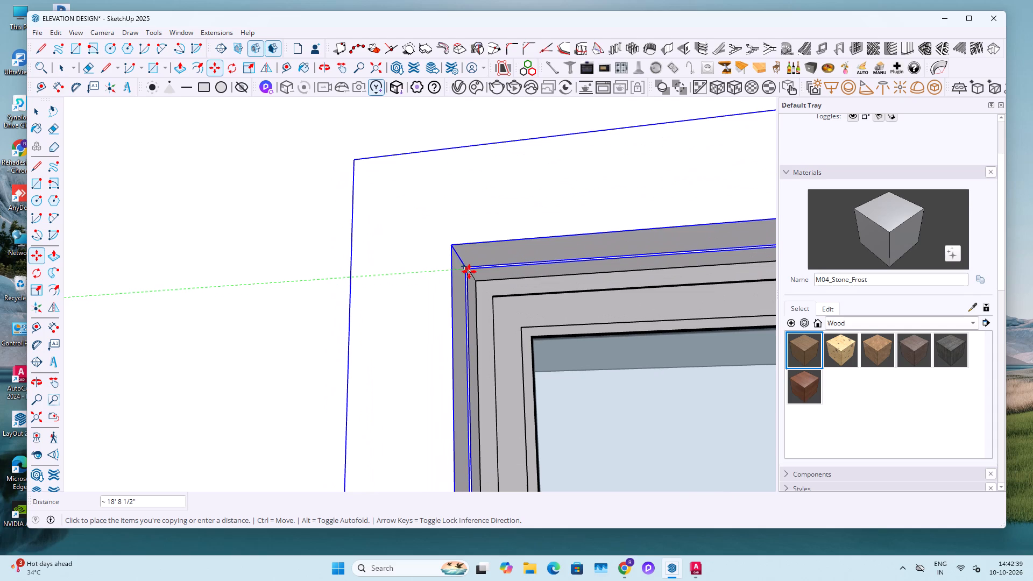
left_click(469, 272)
key("space")
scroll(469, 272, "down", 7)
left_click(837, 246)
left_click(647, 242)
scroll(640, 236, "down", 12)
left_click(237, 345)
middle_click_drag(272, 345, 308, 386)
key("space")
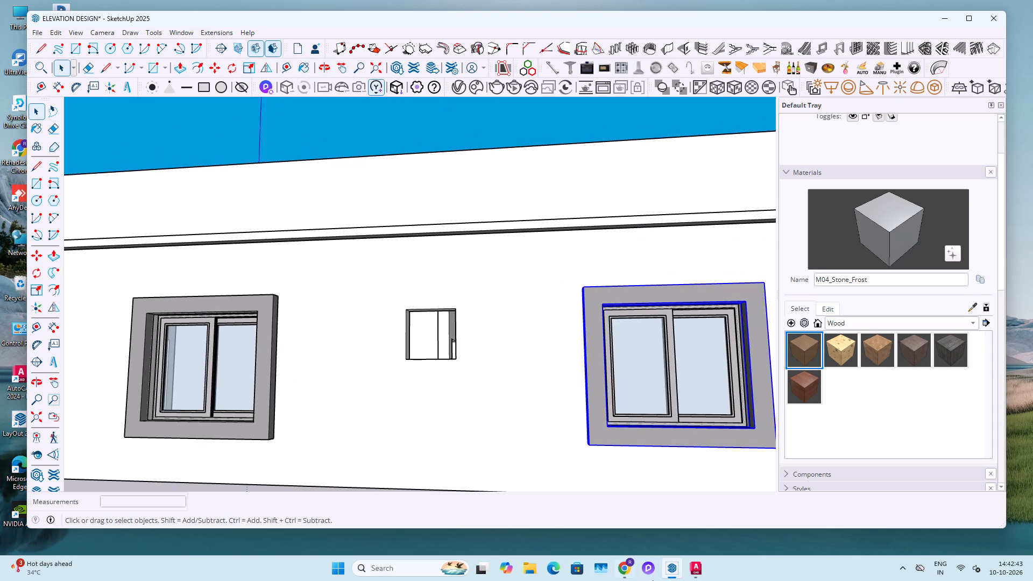
Switch to Chrome and search 3D Warehouse for "ventilator" in place of the previous search term.
left_click(621, 569)
left_click(621, 137)
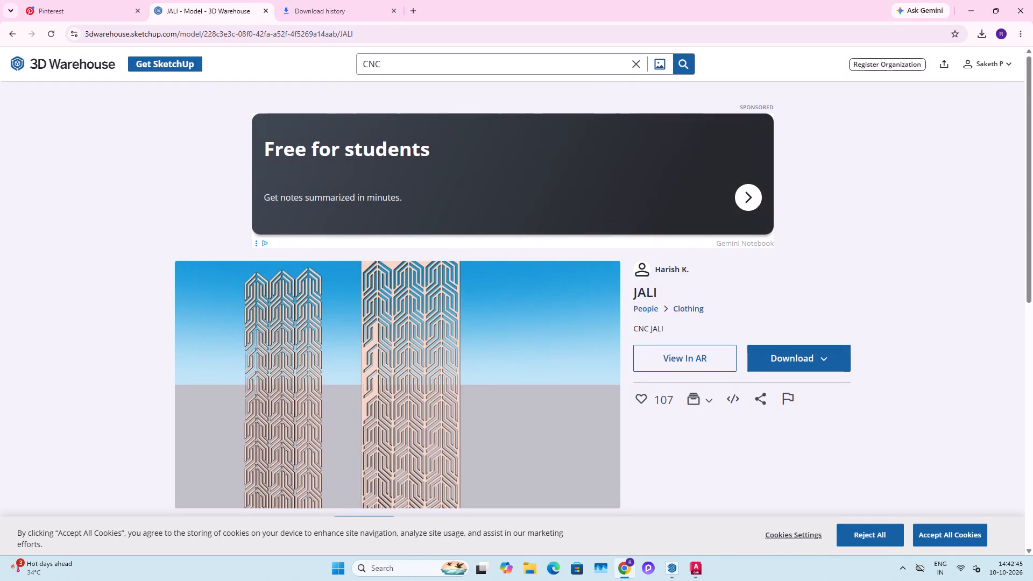
left_click(357, 70)
left_click_drag(370, 67, 380, 67)
left_click_drag(419, 58, 360, 73)
left_click_drag(393, 67, 364, 79)
type("ventil")
type("ator")
key("Return")
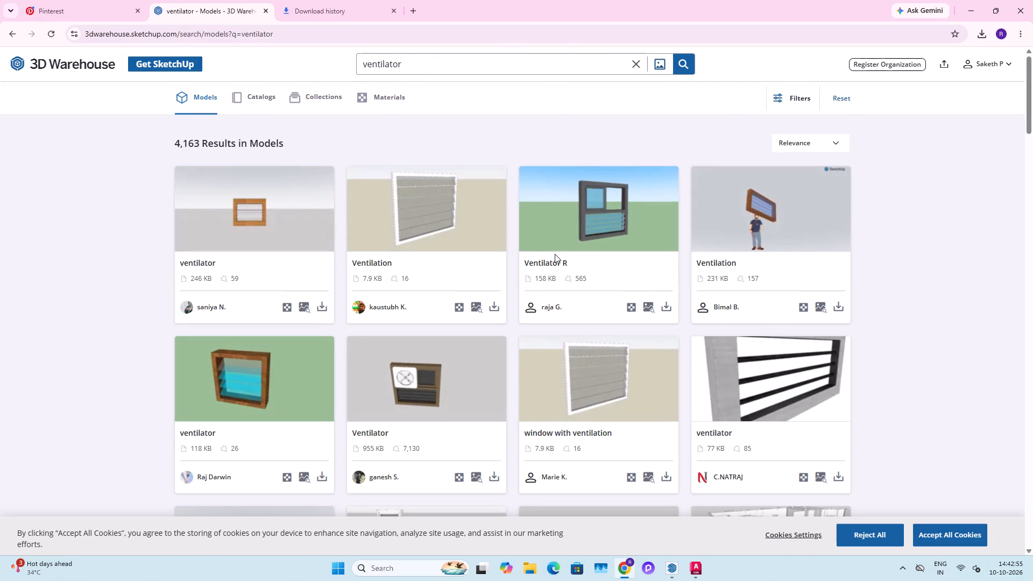
Download the first ventilator model, with a wooden frame, as a SketchUp file to the Downloads folder.
left_click(323, 302)
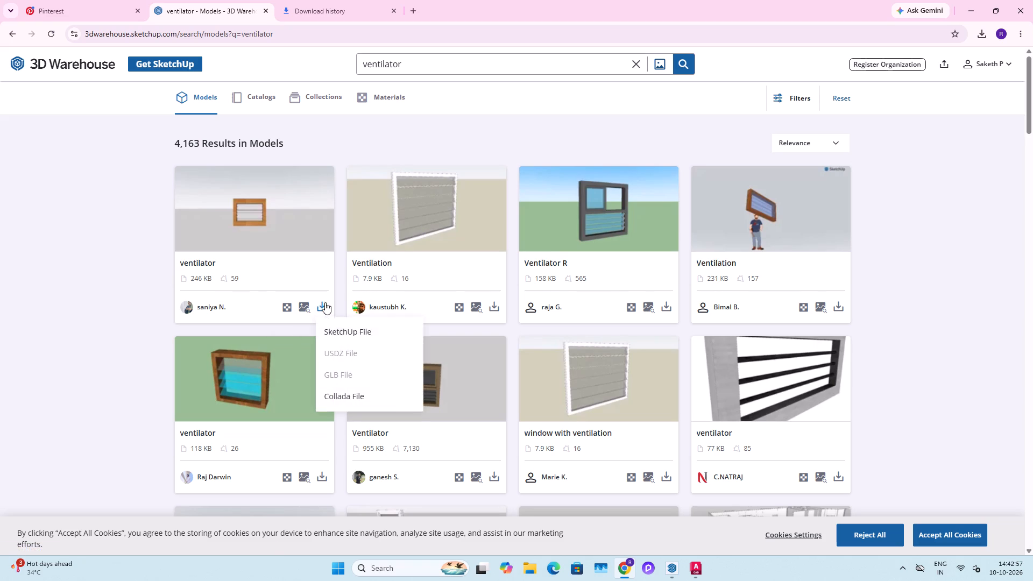
left_click(337, 331)
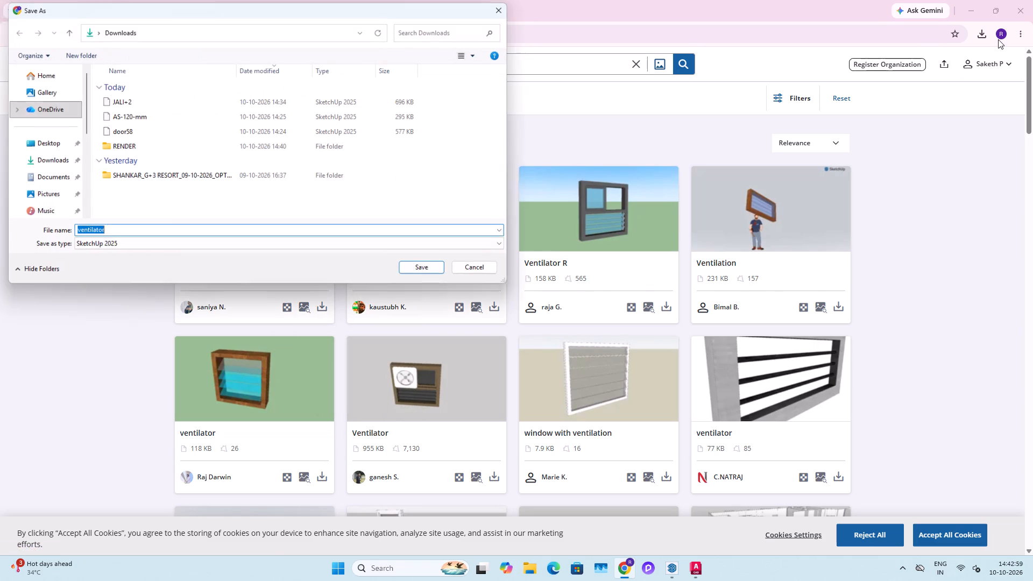
left_click(413, 273)
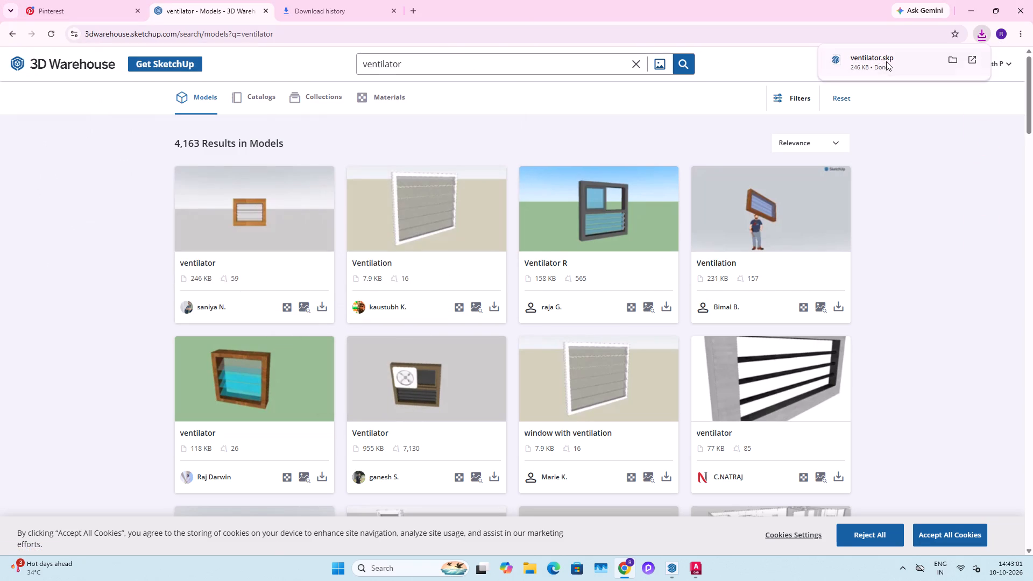
Bring the downloaded ventilator.skp into the ELEVATION DESIGN model in SketchUp, placing it at the small side-wall opening.
left_click_drag(886, 61, 655, 464)
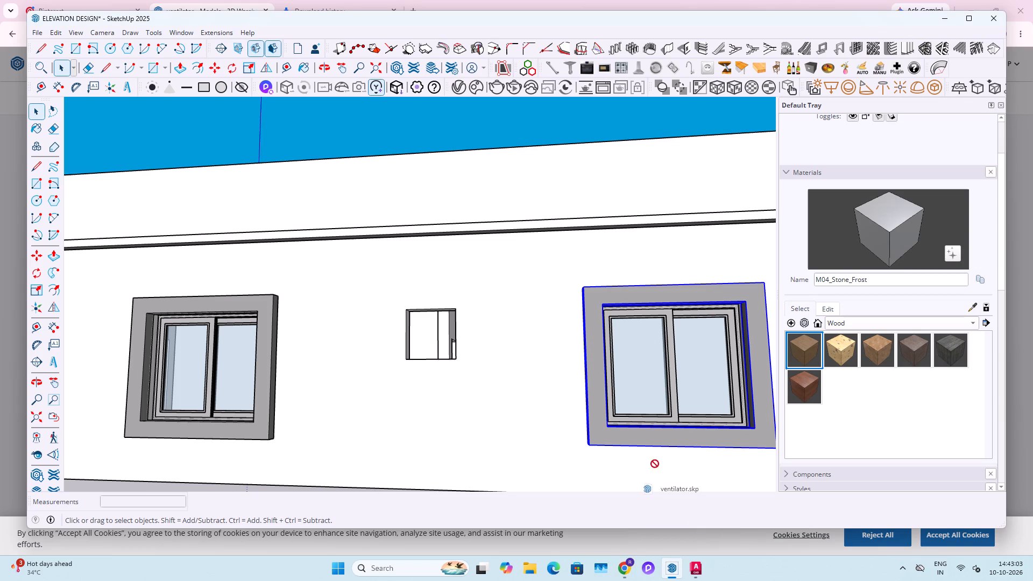
left_click_drag(655, 464, 405, 361)
Move the inserted ventilator model about 48' away from the building onto clear ground, and deselect it.
scroll(416, 373, "down", 4)
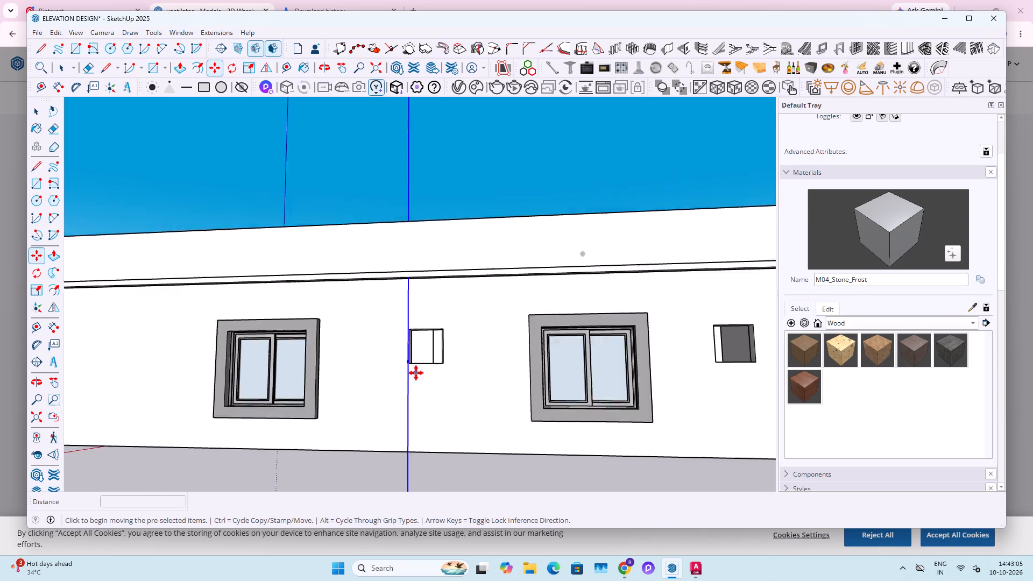
scroll(416, 373, "down", 20)
scroll(416, 373, "down", 7)
middle_click_drag(429, 369, 496, 462)
left_click(477, 447)
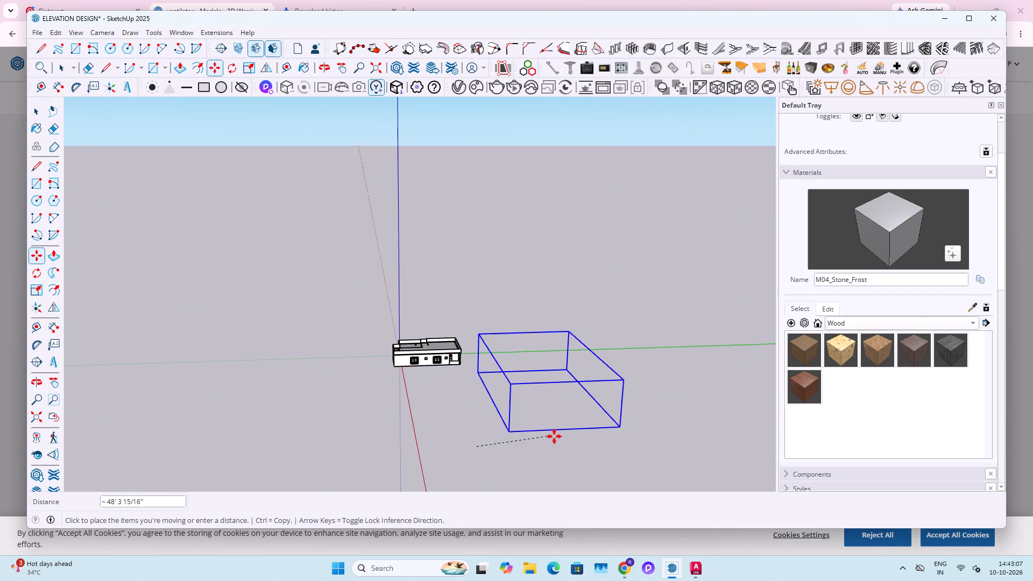
left_click(556, 436)
middle_click_drag(569, 417, 659, 362)
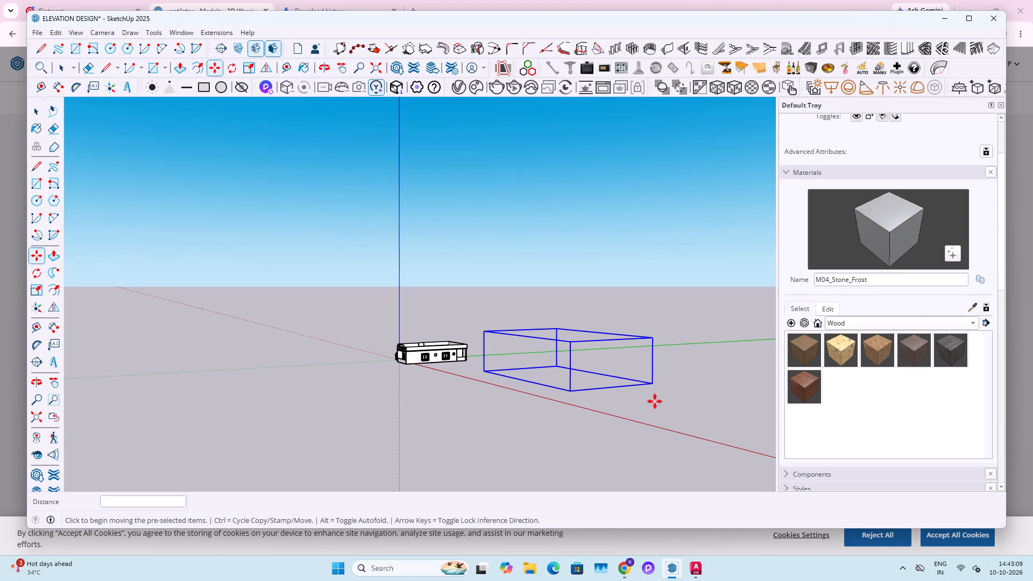
key("space")
left_click(645, 406)
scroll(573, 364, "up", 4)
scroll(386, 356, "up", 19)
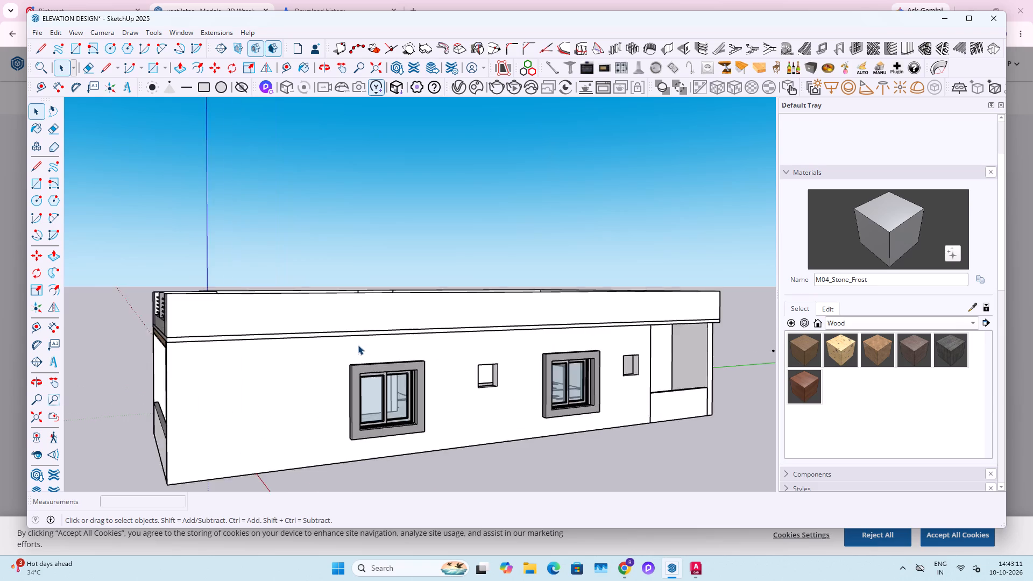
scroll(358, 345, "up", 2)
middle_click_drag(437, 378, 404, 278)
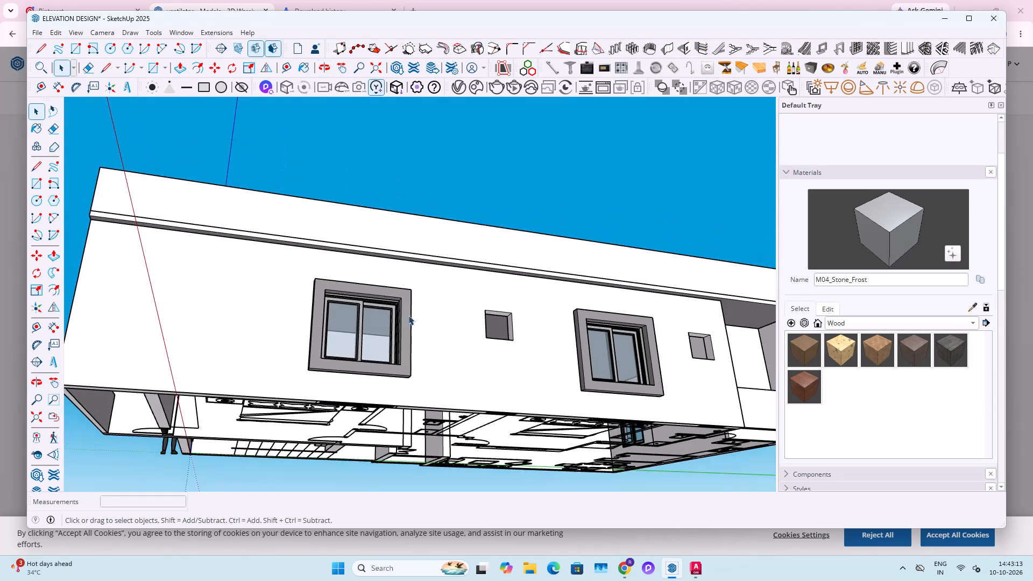
Undo the inserted ventilator's move and its placement in the model.
middle_click_drag(424, 350, 694, 401)
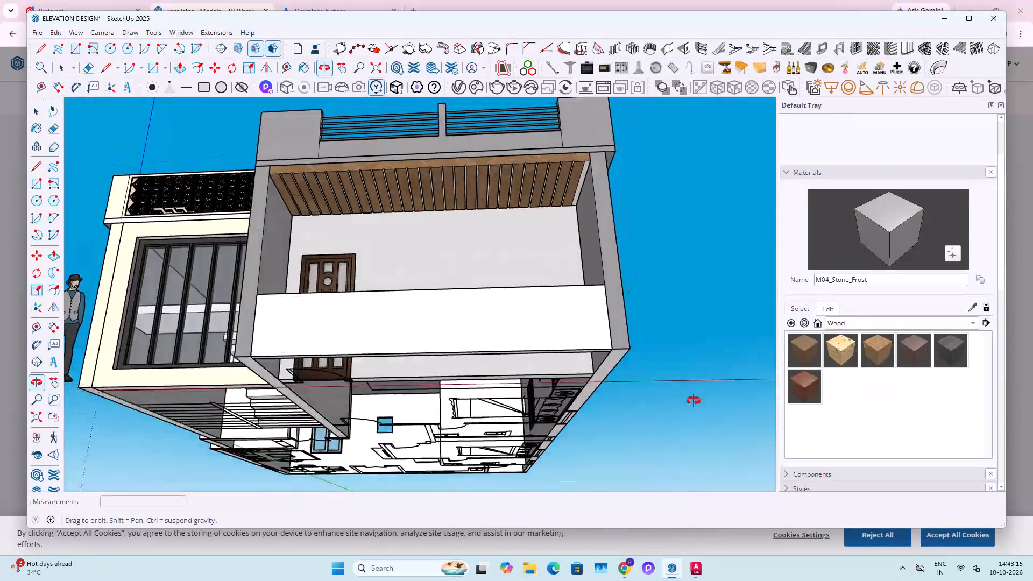
middle_click_drag(694, 401, 610, 454)
scroll(690, 405, "up", 1)
key("ctrl+z")
key("ctrl+z")
scroll(492, 398, "down", 7)
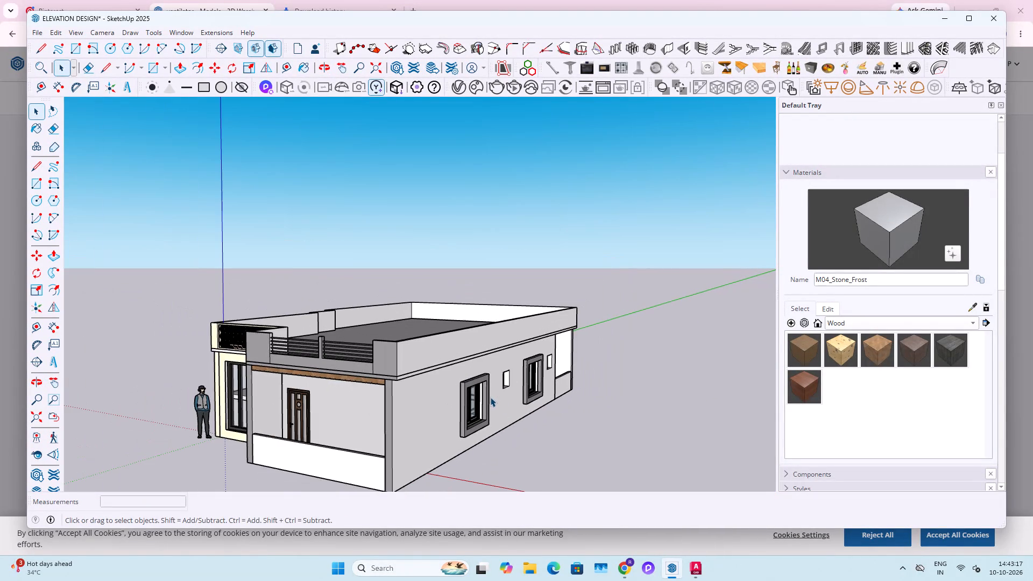
key("space")
scroll(653, 460, "down", 6)
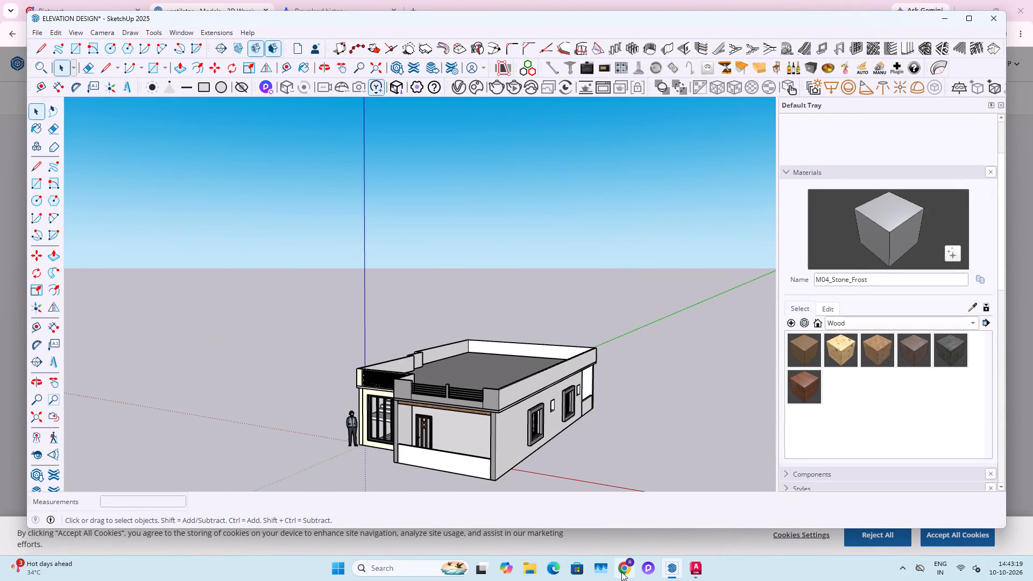
Switch to Chrome and bring the downloaded ventilator.skp into the SketchUp model again, placing it on open ground beside the side wall.
left_click(621, 572)
left_click(662, 203)
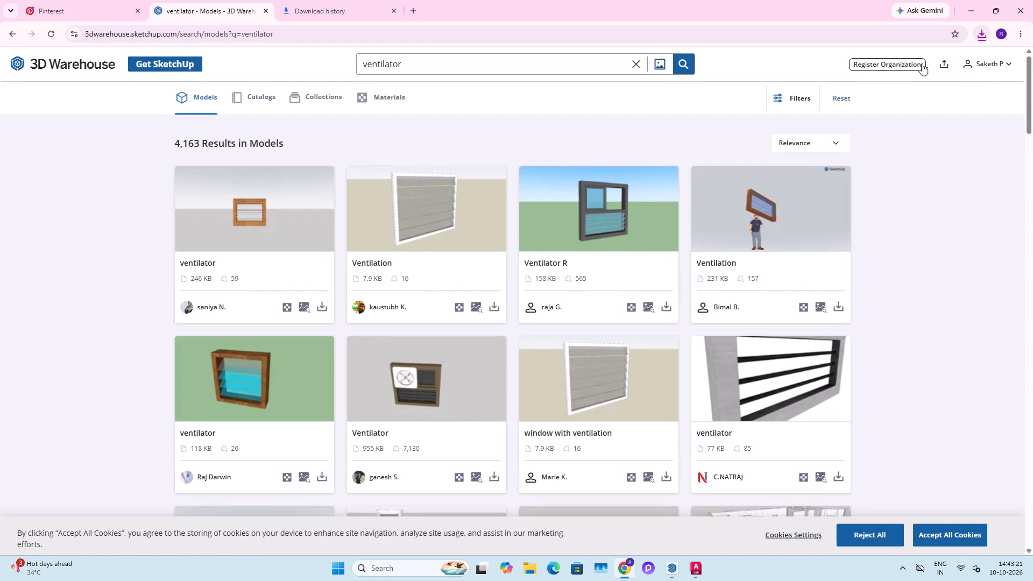
left_click(981, 38)
left_click_drag(863, 86, 682, 571)
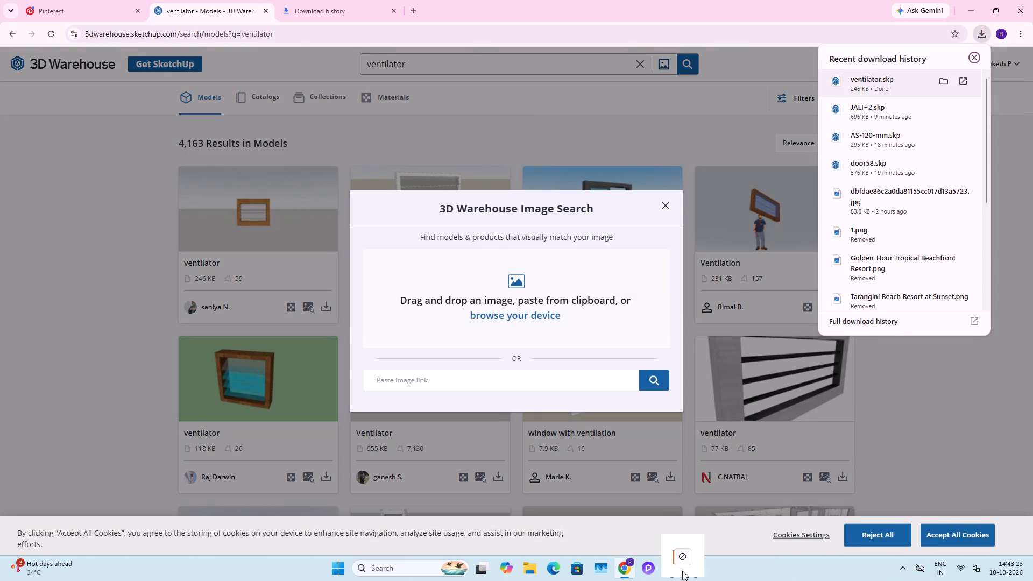
left_click_drag(682, 571, 660, 467)
scroll(619, 420, "down", 6)
scroll(565, 435, "up", 1)
scroll(604, 417, "down", 5)
scroll(622, 433, "up", 20)
scroll(622, 433, "up", 9)
key("space")
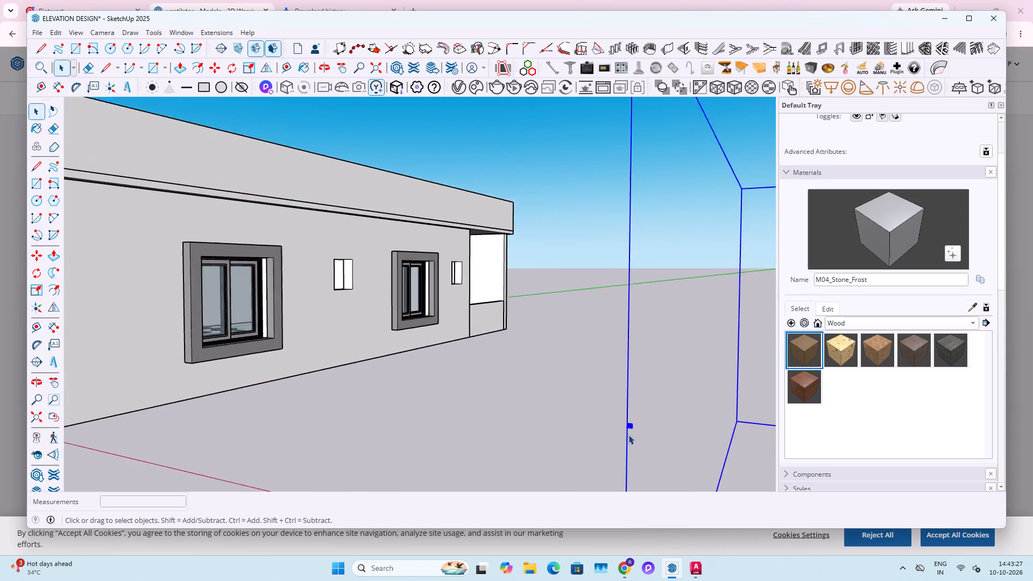
Explode the inserted ventilator component into its separate parts and clear the selection.
scroll(628, 435, "up", 17)
double_click(622, 439)
left_click(640, 427)
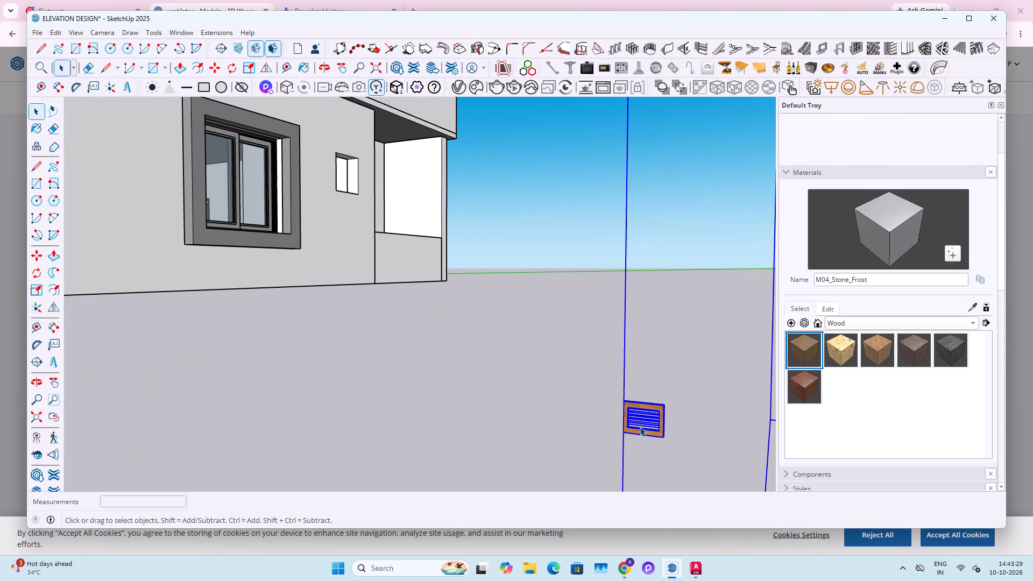
scroll(640, 427, "down", 2)
right_click(640, 422)
left_click(679, 202)
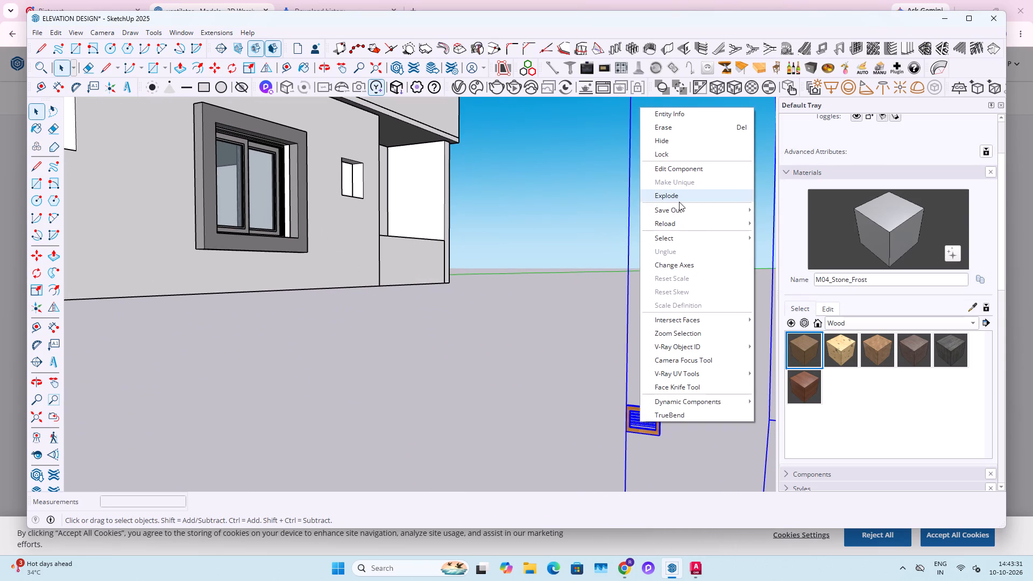
left_click(647, 379)
Enlarge the wooden-framed ventilator uniformly to roughly the size of the small side-wall openings.
left_click(645, 435)
key("s")
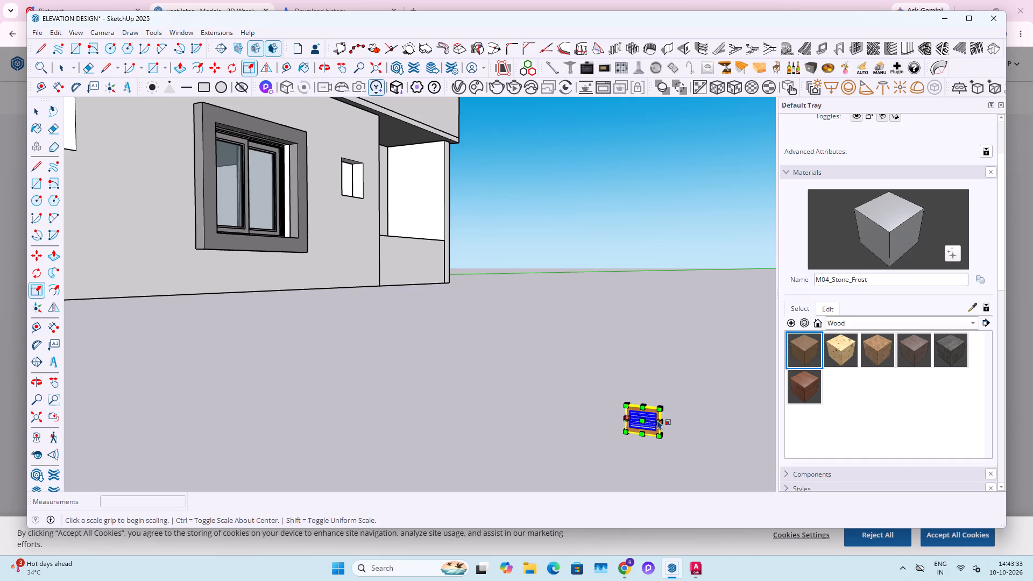
scroll(660, 408, "up", 17)
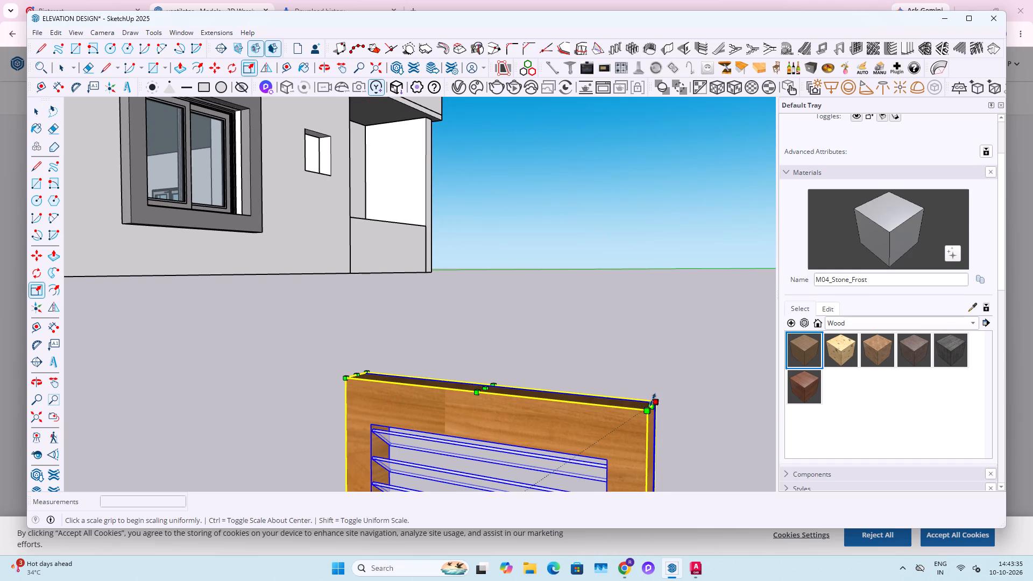
left_click(657, 399)
scroll(733, 297, "down", 20)
scroll(733, 297, "down", 3)
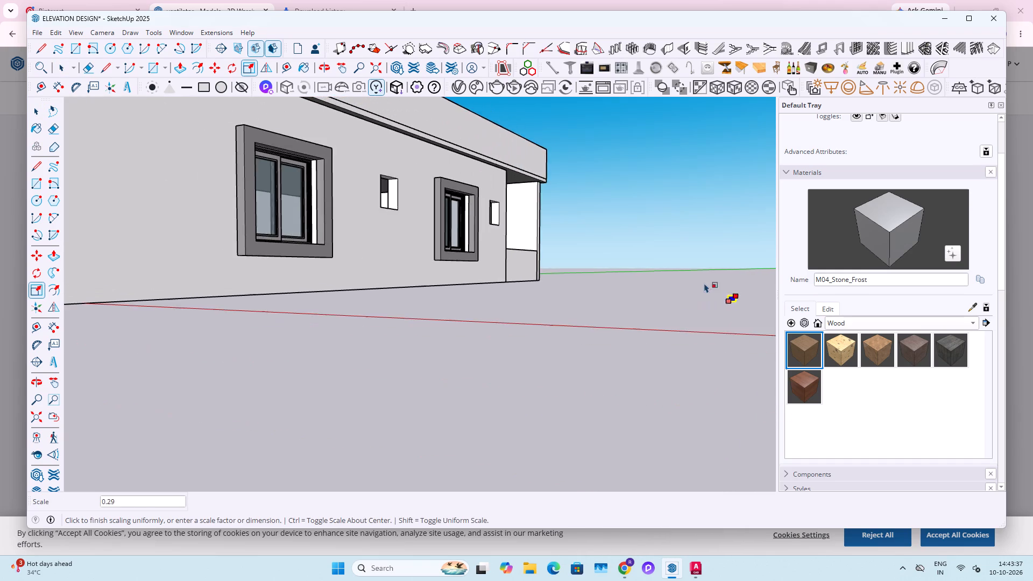
middle_click_drag(702, 283, 504, 367, "shift")
left_click(647, 279)
key("space")
left_click(615, 337)
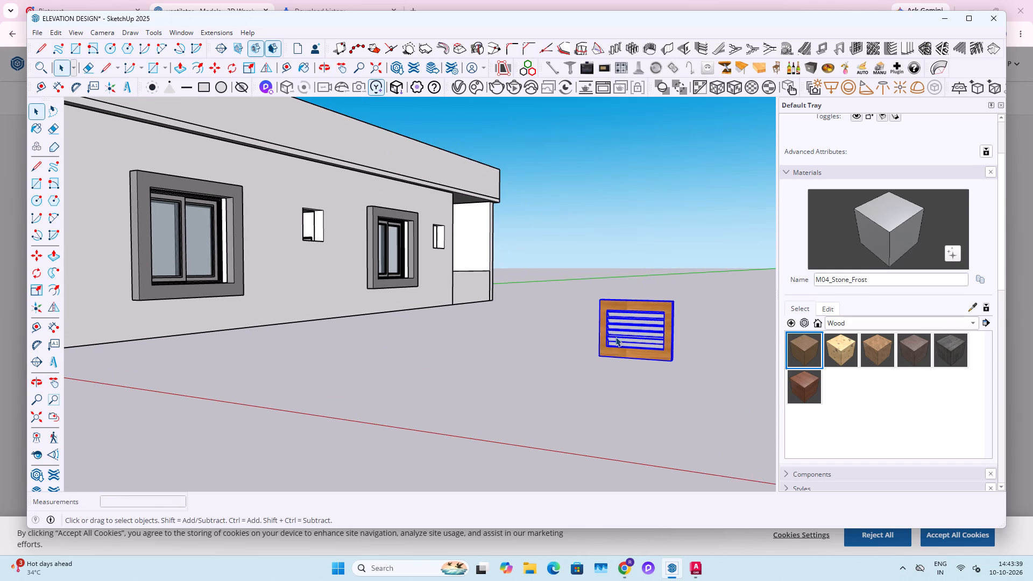
Rotate the ventilator 90 degrees in the horizontal plane so that it lines up with the side wall.
scroll(614, 338, "down", 6)
left_click(537, 393)
middle_click_drag(564, 358, 599, 456)
left_click(633, 458)
key("q")
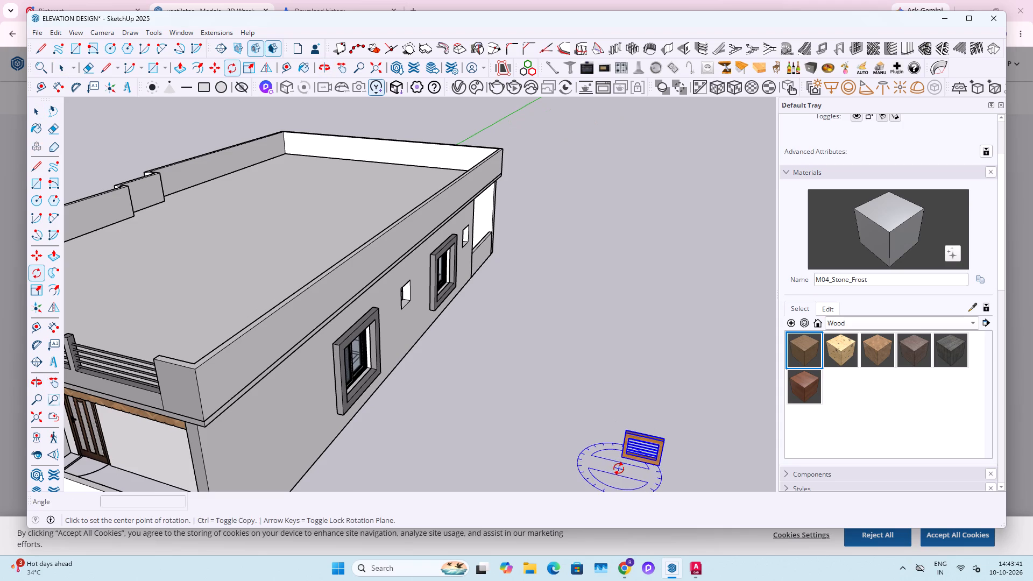
left_click(622, 469)
left_click(654, 465)
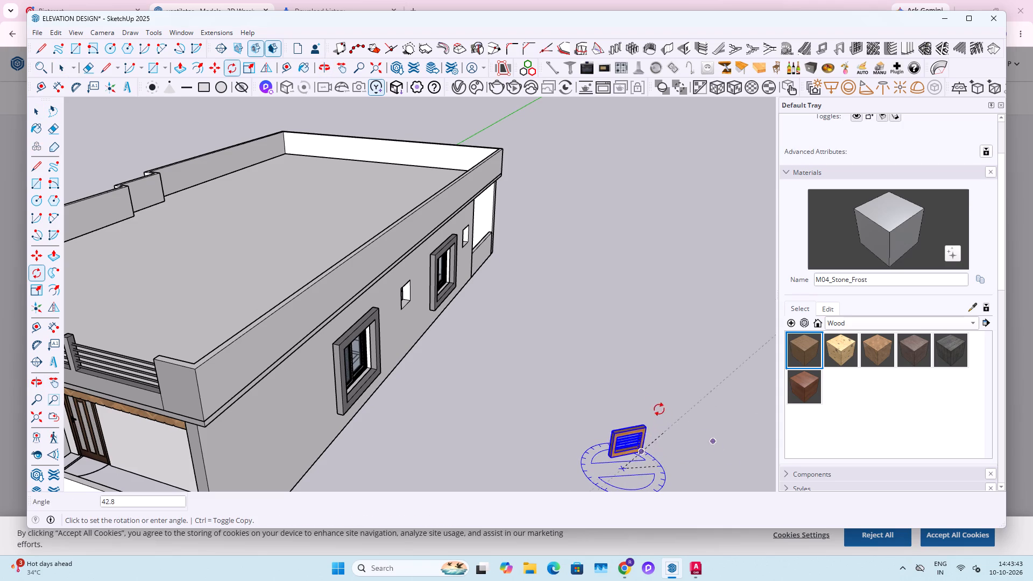
type("90")
key("Return")
scroll(615, 437, "up", 3)
key("space")
Move the ventilator about 21' by its lower corner onto the lower corner of the small opening between the side windows.
middle_click_drag(606, 450, 588, 444)
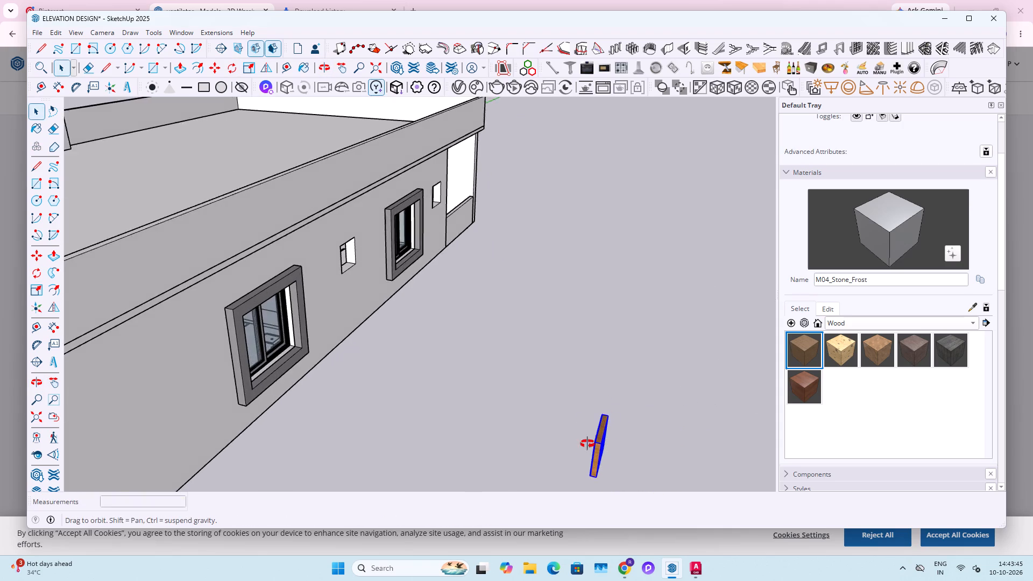
middle_click_drag(588, 444, 561, 412)
scroll(564, 454, "up", 5)
key("m")
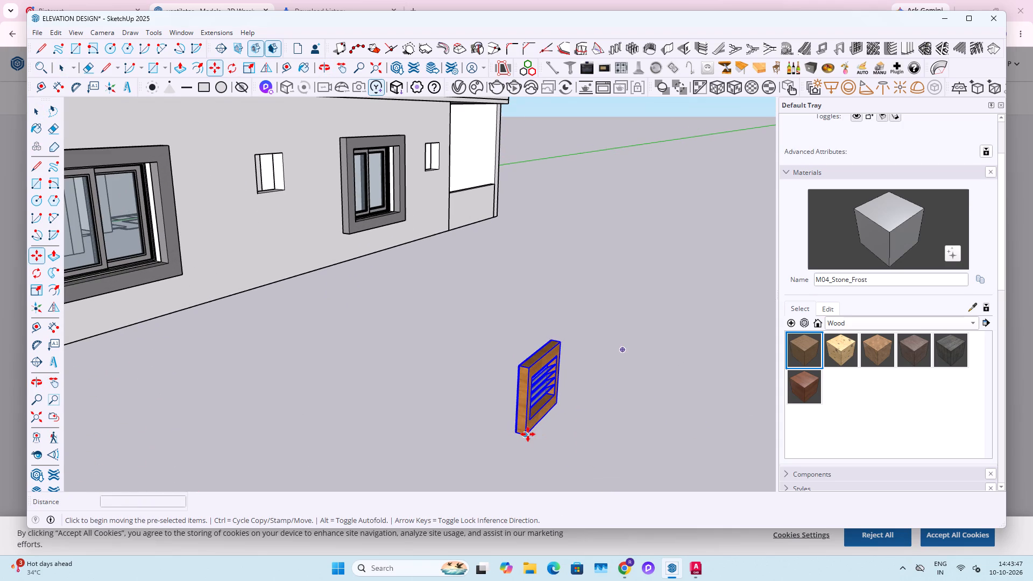
left_click(528, 434)
scroll(504, 362, "down", 6)
middle_click_drag(481, 292, 529, 373, "shift")
scroll(418, 338, "up", 13)
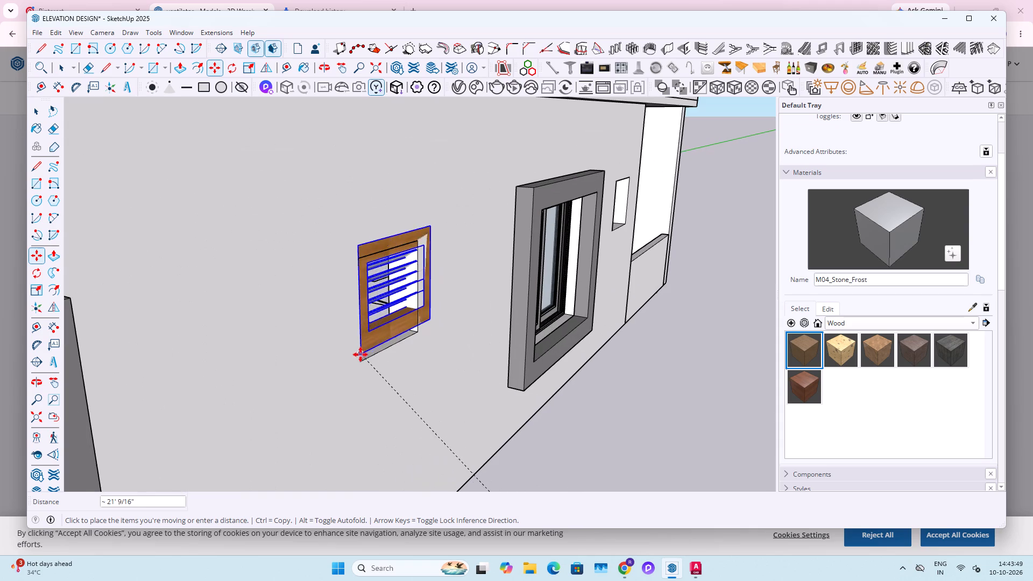
left_click(362, 359)
key("space")
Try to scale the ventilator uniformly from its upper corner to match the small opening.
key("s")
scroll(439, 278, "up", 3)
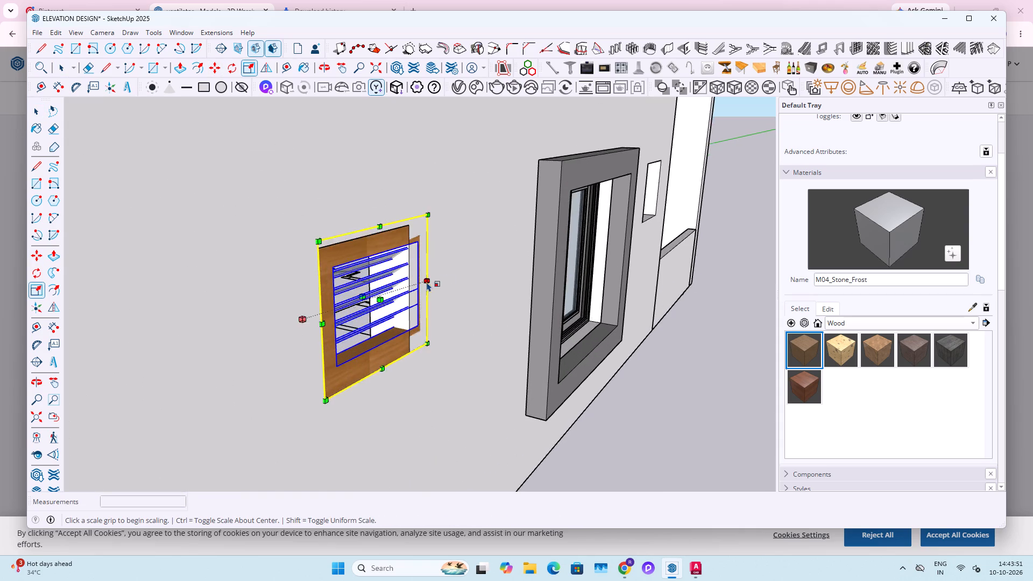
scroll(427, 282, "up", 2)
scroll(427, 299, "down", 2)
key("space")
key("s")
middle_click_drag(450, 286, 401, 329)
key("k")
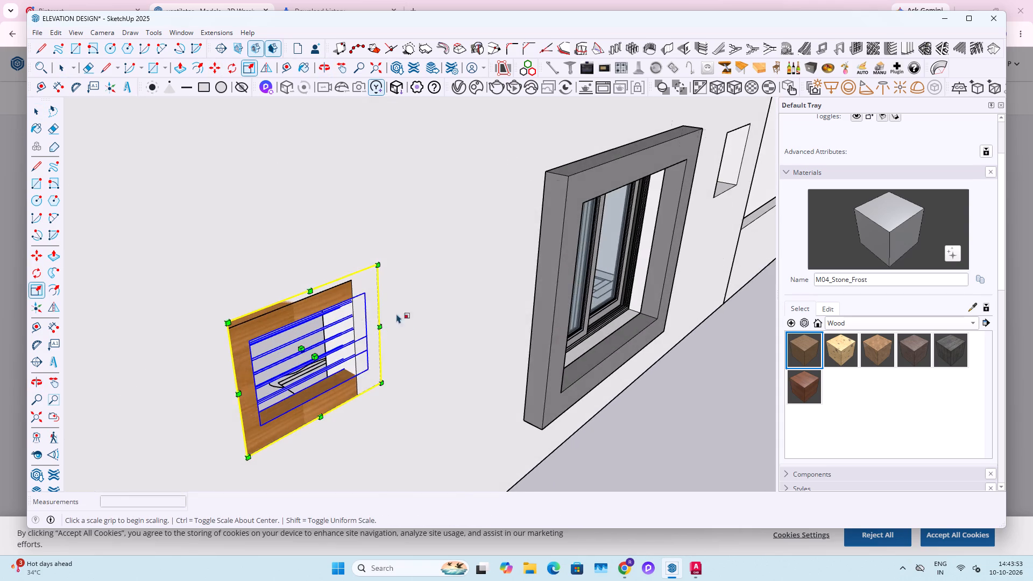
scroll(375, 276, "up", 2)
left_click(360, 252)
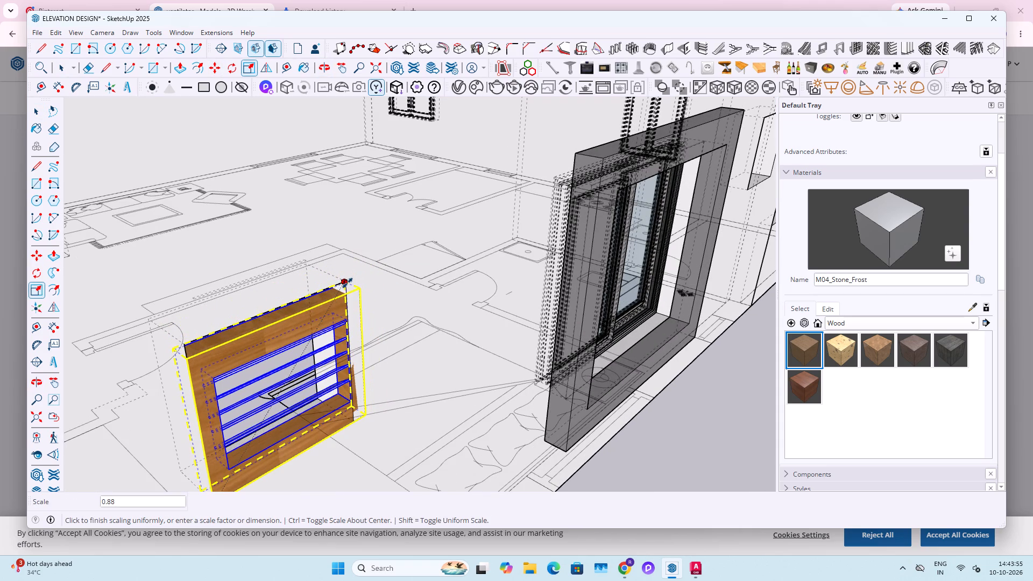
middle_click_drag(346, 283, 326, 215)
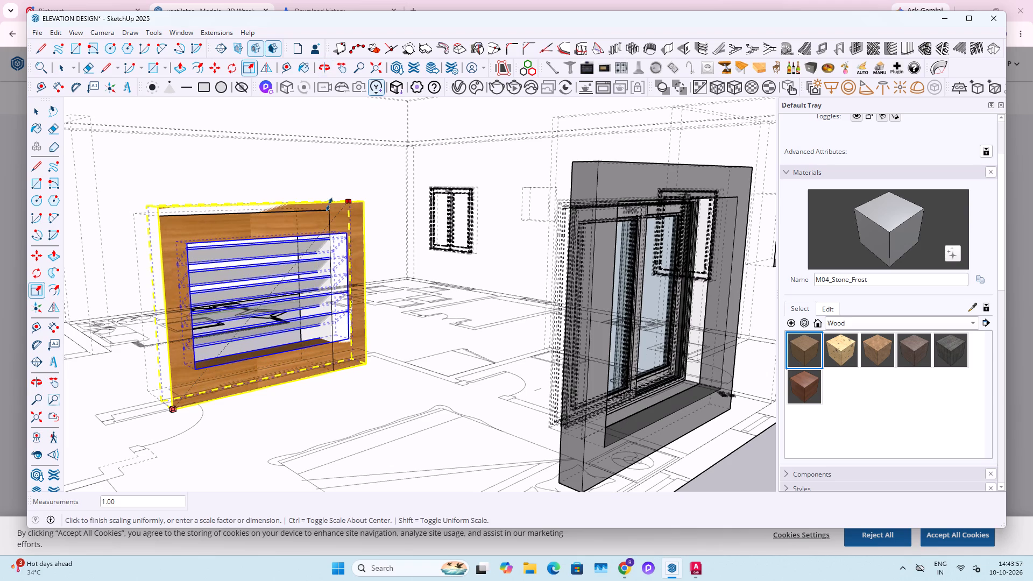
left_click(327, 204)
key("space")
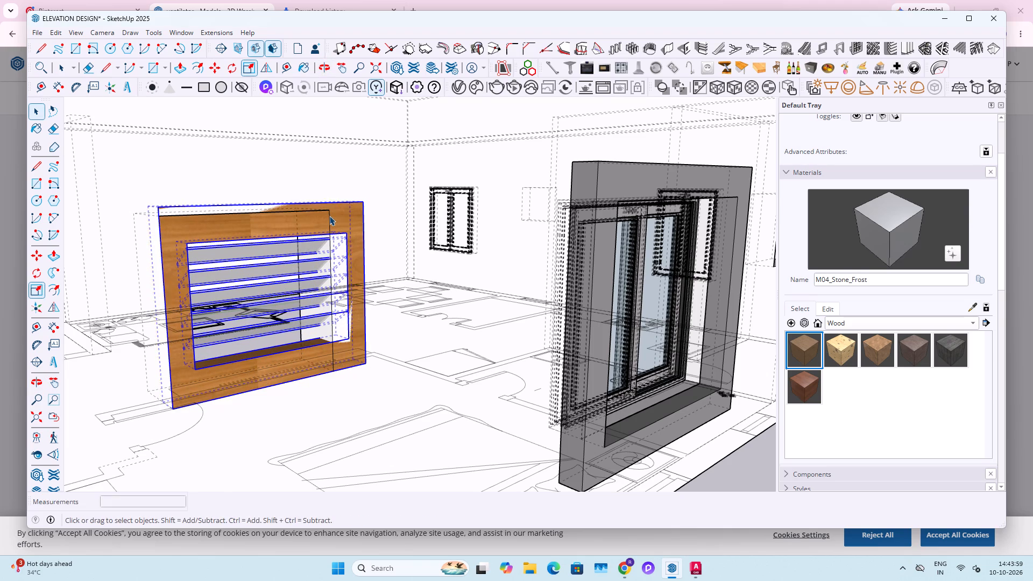
Scale the ventilator along the red axis by about 0.80 to match the opening's width.
type("k")
scroll(293, 287, "up", 1)
middle_click_drag(308, 302, 389, 370)
key("s")
scroll(385, 307, "up", 3)
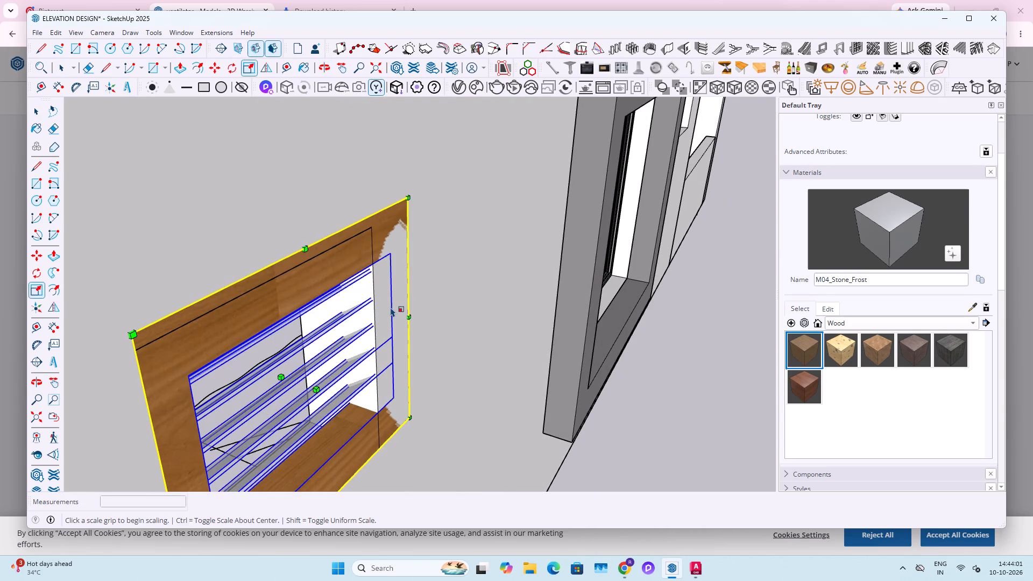
key("k")
left_click(387, 316)
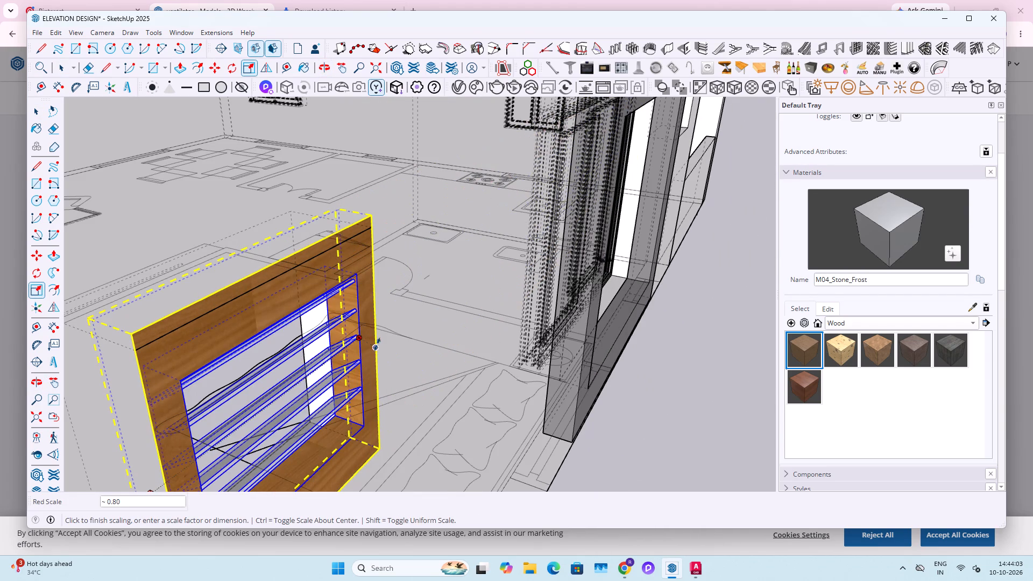
left_click(376, 346)
Scale the ventilator along the blue axis by about 0.96 to match the opening's height, and deselect it.
scroll(377, 335, "down", 4)
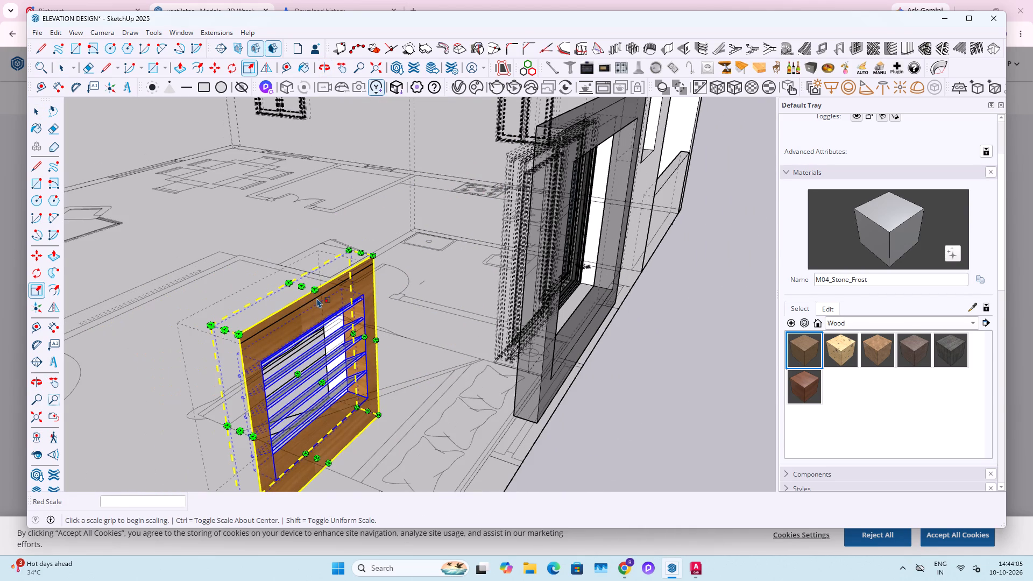
key("k")
middle_click_drag(400, 385, 296, 331)
middle_click_drag(244, 309, 402, 393, "shift")
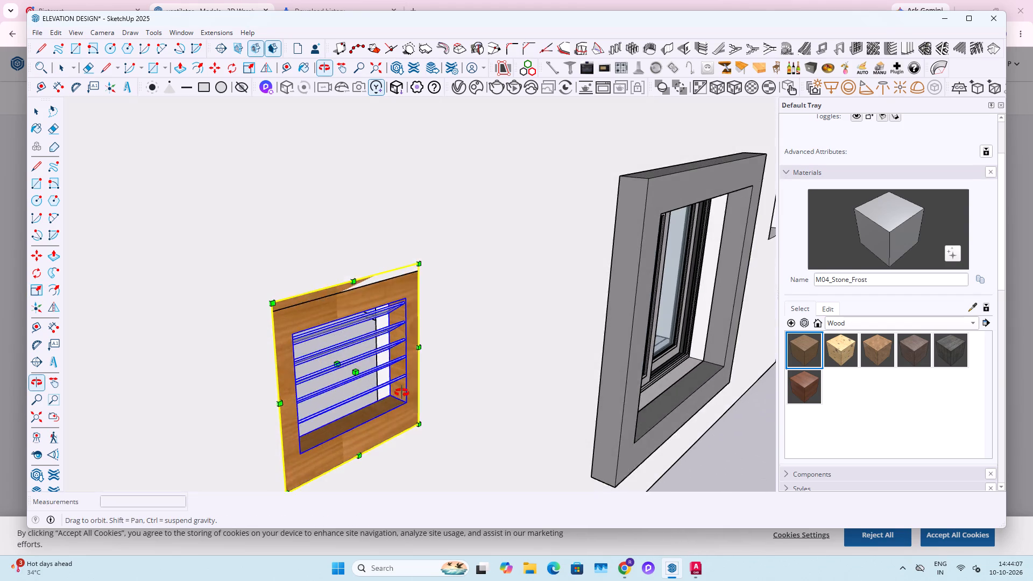
middle_click_drag(402, 393, 404, 394, "shift")
key("s")
scroll(345, 287, "up", 2)
key("k")
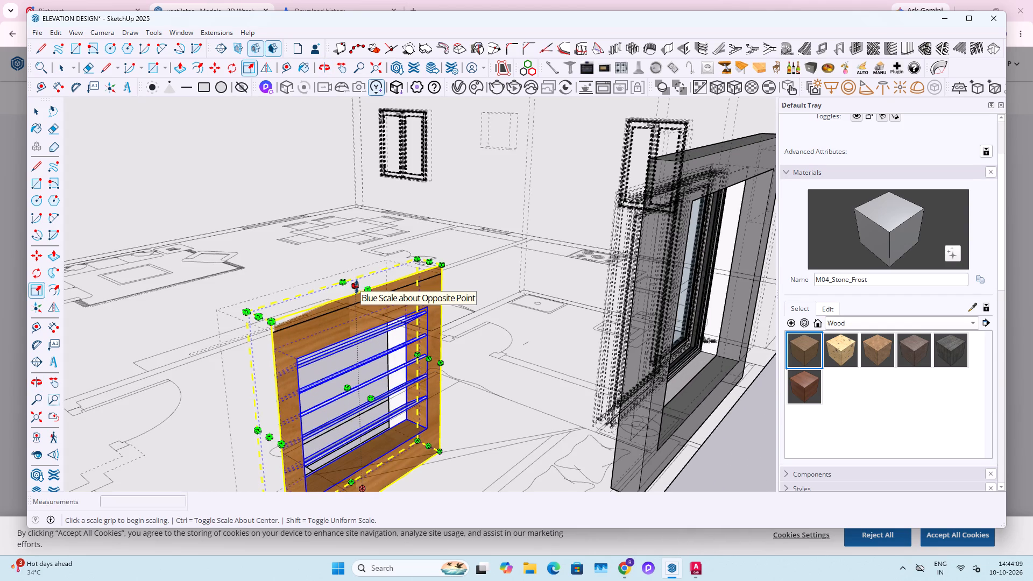
left_click(356, 287)
key("k")
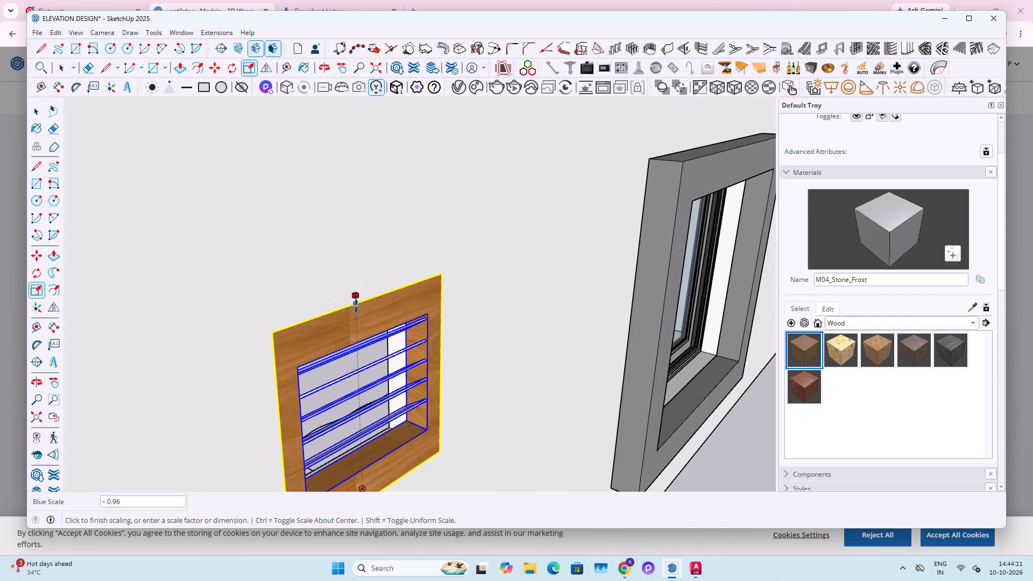
left_click(356, 306)
key("space")
scroll(359, 297, "down", 6)
key("Escape")
key("space")
left_click(680, 428)
scroll(419, 388, "up", 4)
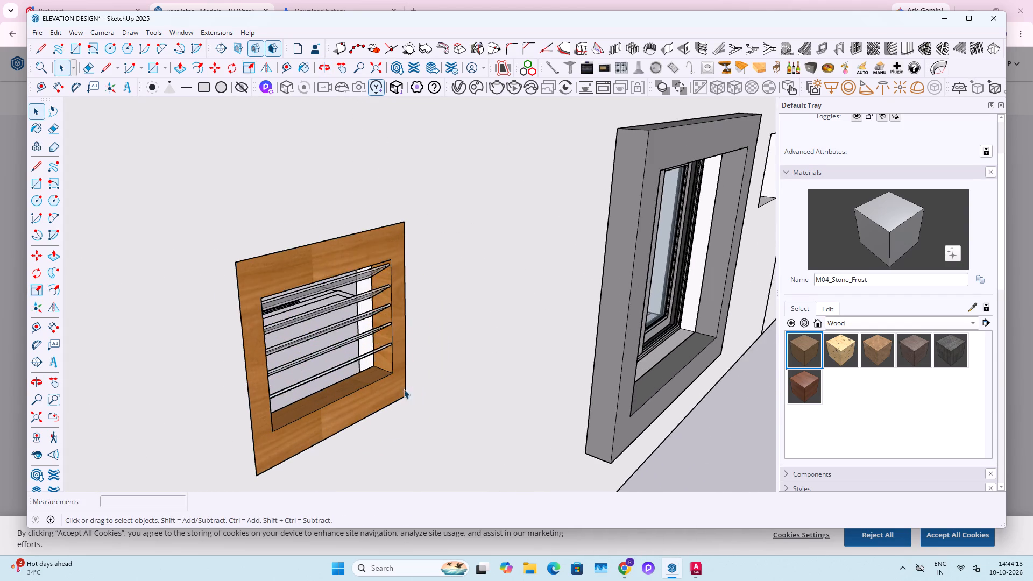
Move the fitted ventilator about 4" inward so that it sits recessed in the wall opening.
scroll(404, 389, "up", 3)
left_click(379, 389)
middle_click_drag(381, 389, 409, 409)
key("m")
left_click(436, 403)
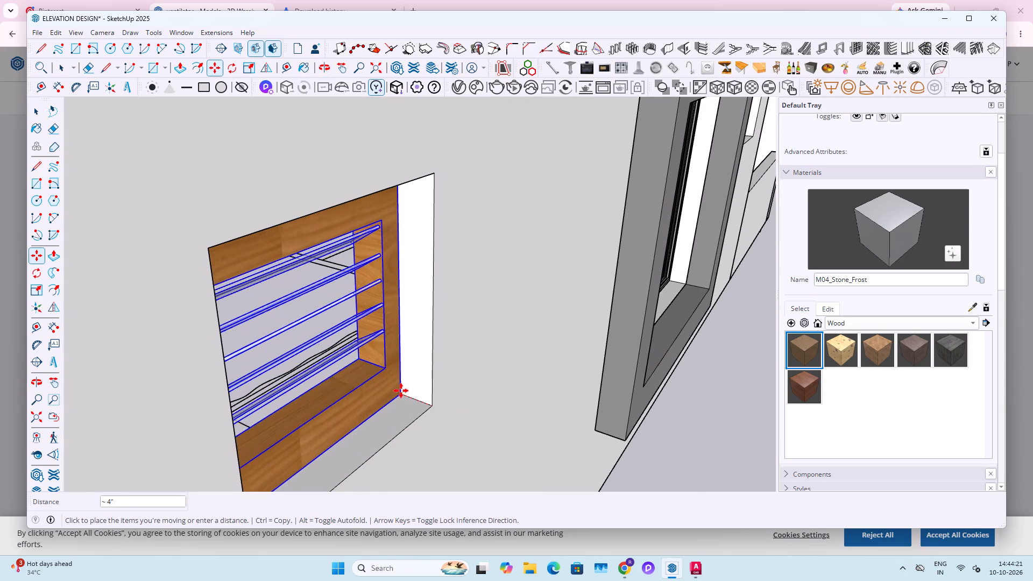
left_click(402, 394)
scroll(406, 392, "down", 7)
key("space")
Move the fitted ventilator about 2 1/4" outward so that it sits less deeply recessed in its wall opening, and deselect it.
middle_click_drag(498, 415, 350, 350)
scroll(497, 414, "up", 1)
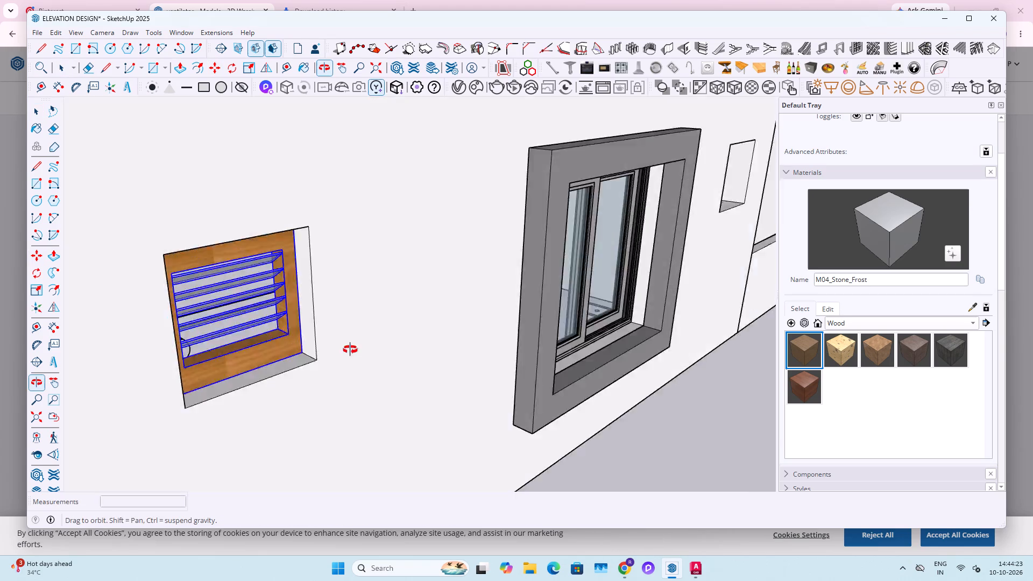
middle_click_drag(350, 350, 333, 348)
scroll(204, 300, "down", 5)
middle_click_drag(231, 303, 464, 335, "shift")
scroll(356, 314, "up", 7)
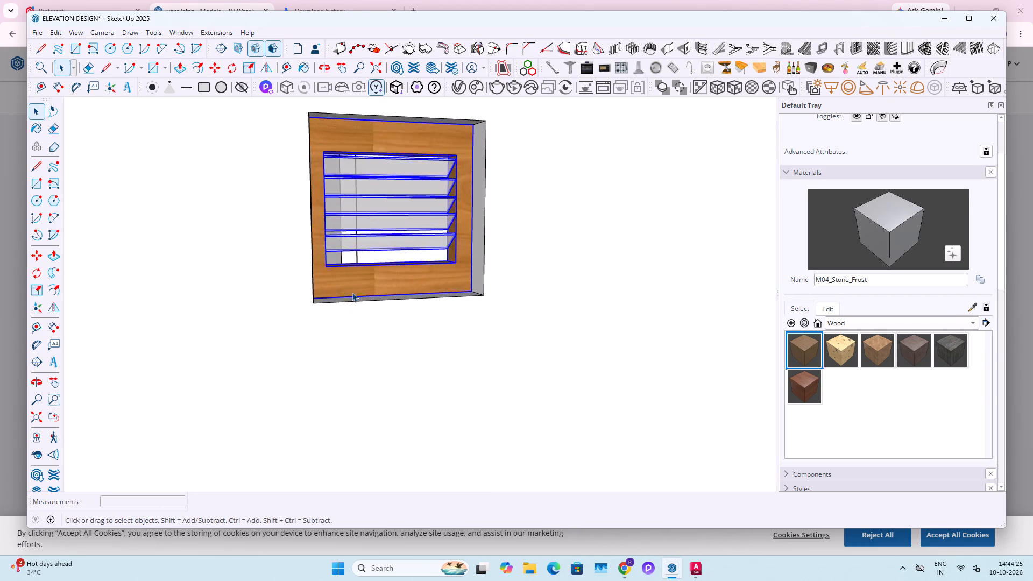
scroll(352, 292, "up", 2)
middle_click_drag(347, 287, 306, 319)
scroll(355, 288, "up", 5)
key("m")
scroll(516, 281, "up", 2)
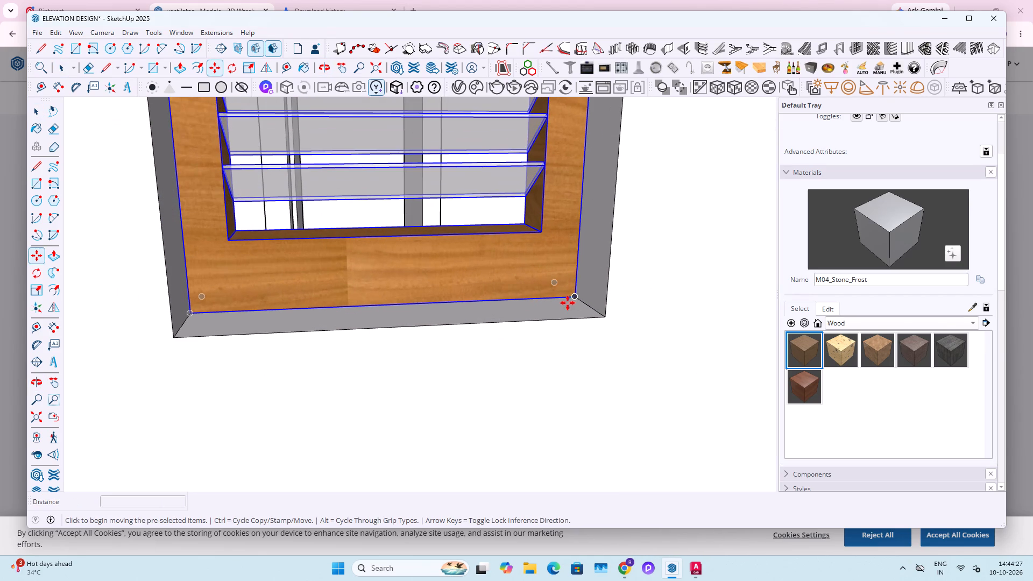
left_click(568, 297)
key("space")
middle_click_drag(574, 299, 579, 341)
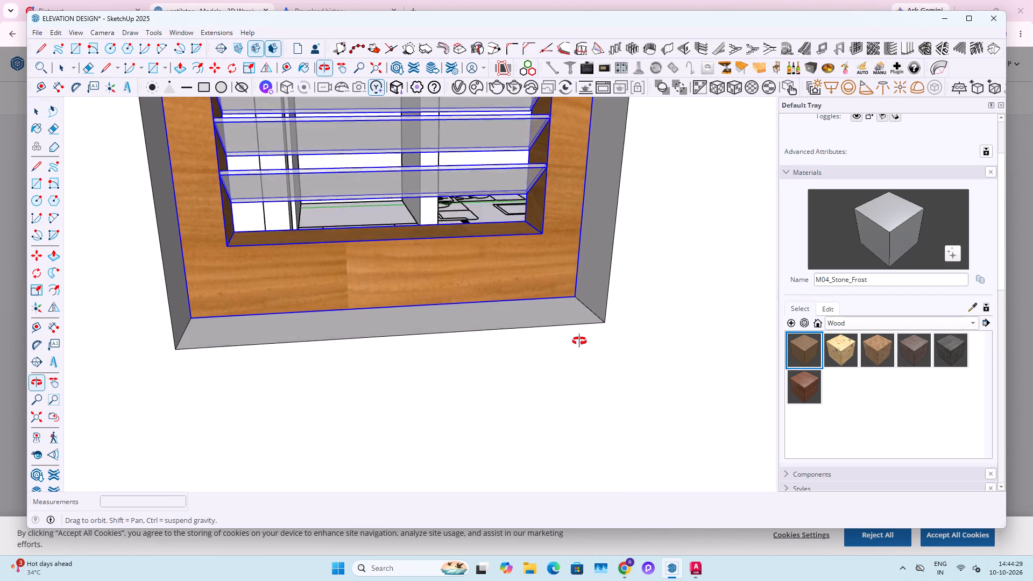
middle_click_drag(579, 341, 579, 342)
scroll(575, 321, "up", 4)
key("m")
left_click(570, 282)
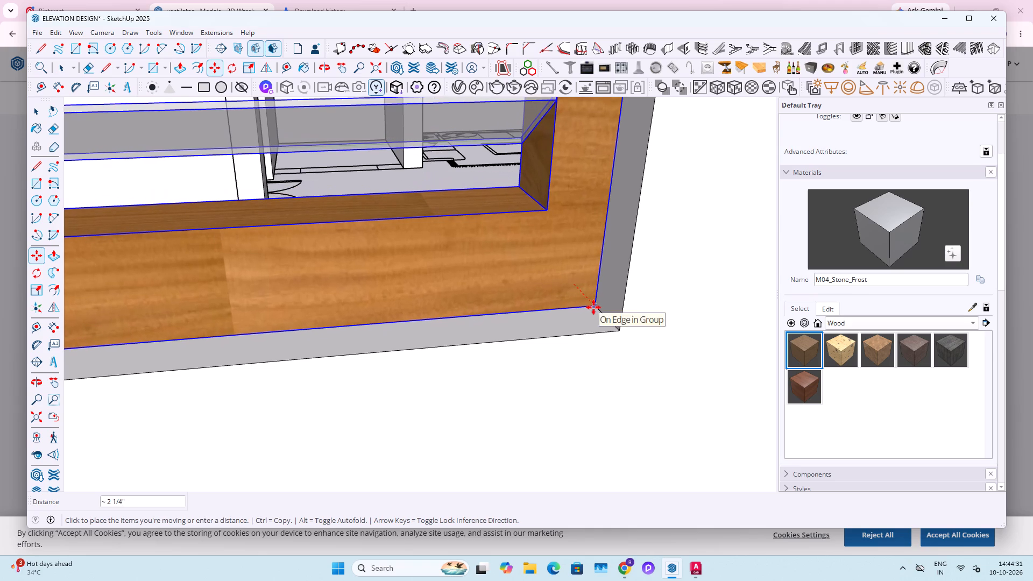
left_click(596, 309)
key("space")
scroll(518, 330, "down", 20)
scroll(518, 330, "down", 9)
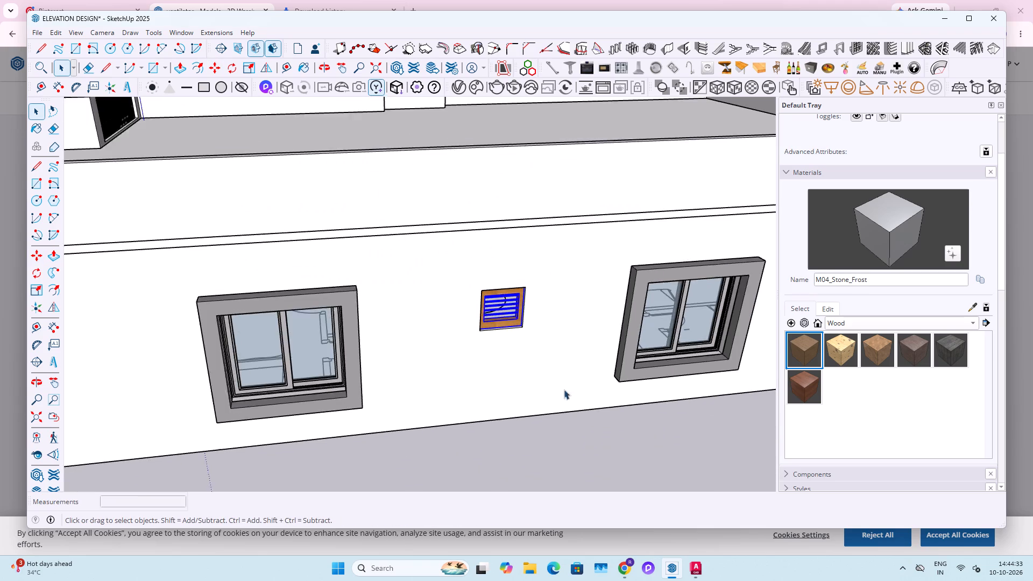
left_click(568, 436)
Copy the ventilator 16' 8 1/2" along the wall into the second small opening beyond the window, and deselect it.
middle_click_drag(479, 321, 435, 261)
scroll(435, 261, "up", 1)
scroll(424, 259, "down", 5)
middle_click_drag(493, 255, 426, 280, "shift")
scroll(338, 266, "up", 10)
left_click(418, 287)
scroll(411, 301, "up", 3)
key("m")
scroll(408, 328, "up", 1)
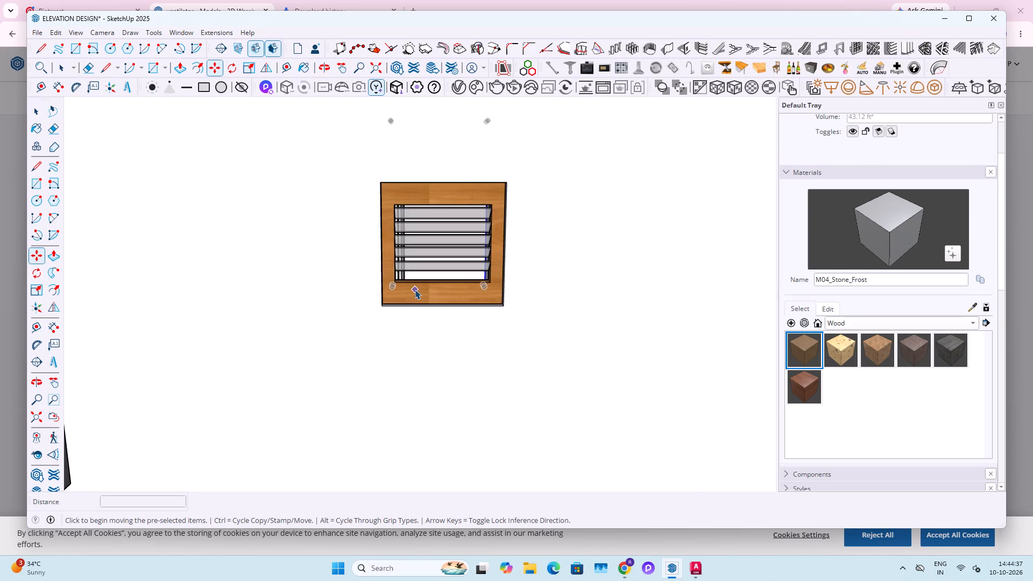
key("space")
left_click(415, 289)
key("m")
middle_click_drag(373, 314, 332, 328)
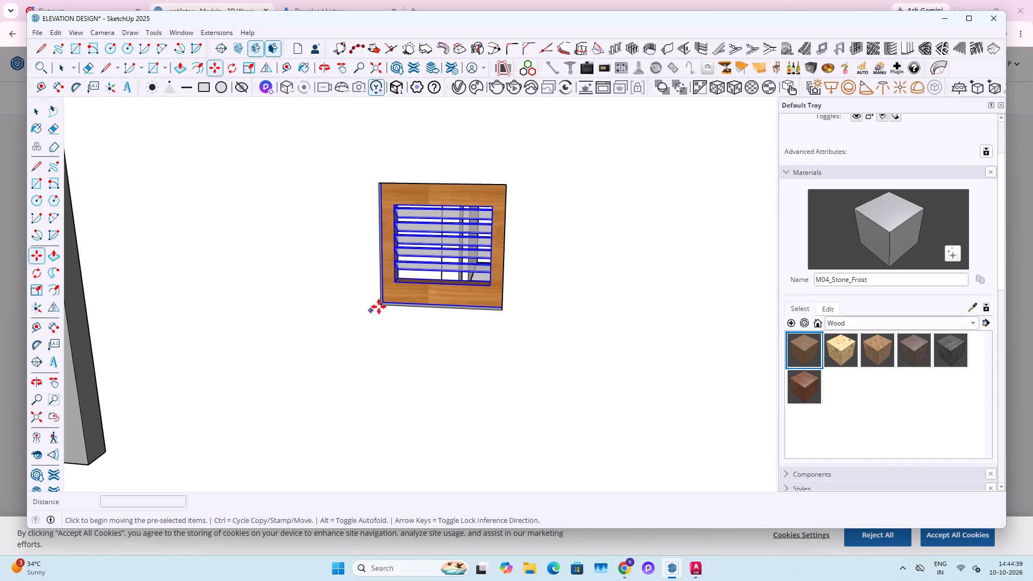
left_click(380, 301)
scroll(449, 316, "down", 14)
middle_click_drag(527, 338, 296, 340, "shift")
scroll(501, 340, "up", 8)
left_click(457, 331)
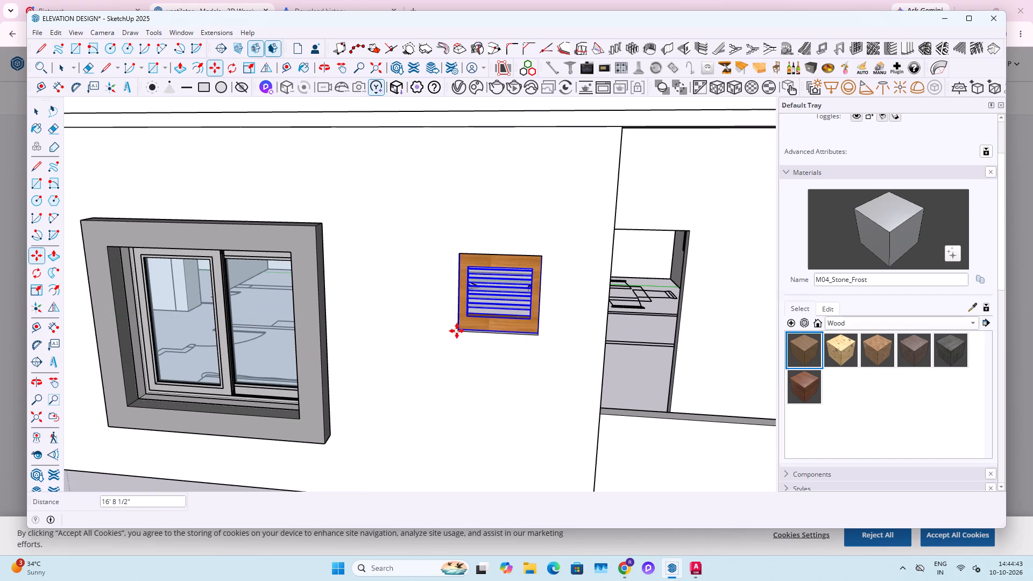
key("space")
scroll(408, 303, "down", 10)
key("space")
left_click(367, 415)
Draw a rectangle over the first ventilator's opening, spanning its opposite corners on the wall face.
middle_click_drag(316, 332, 470, 331)
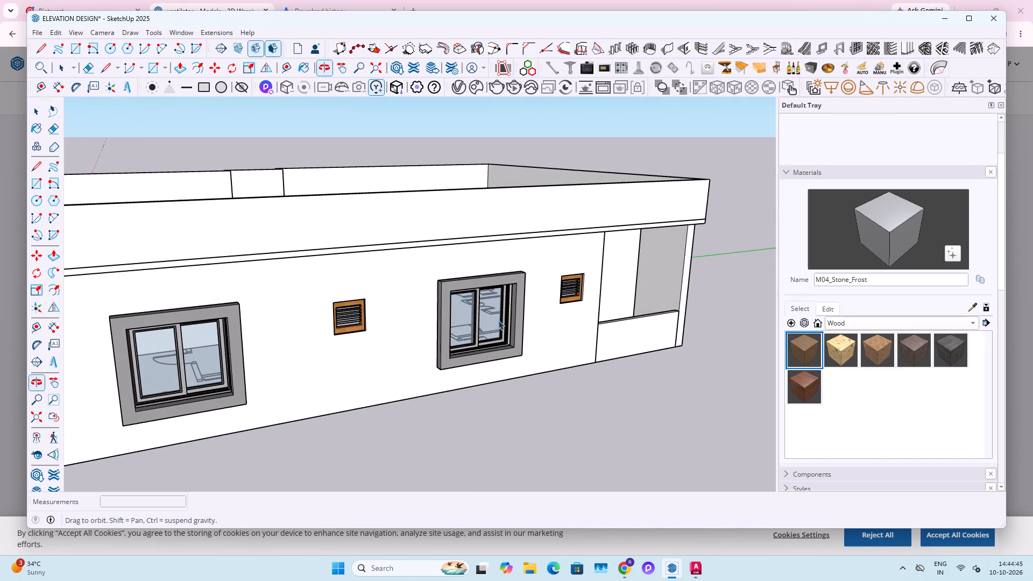
scroll(376, 292, "up", 13)
key("r")
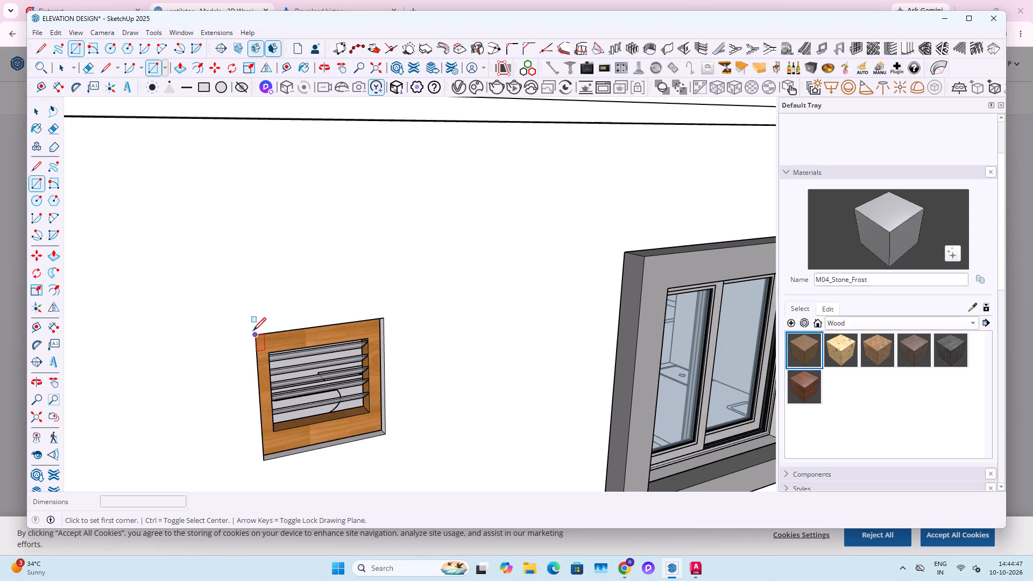
left_click(254, 333)
left_click(386, 434)
key("space")
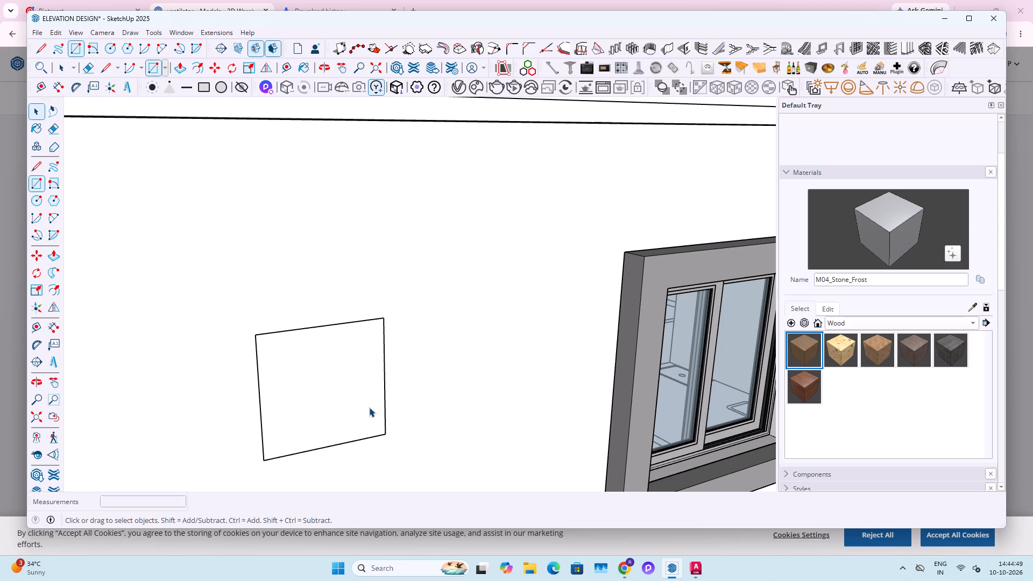
Offset the rectangle 4" outward and delete the inner face, leaving a border around the ventilator.
key("f")
left_click(360, 410)
key("ctrl+z")
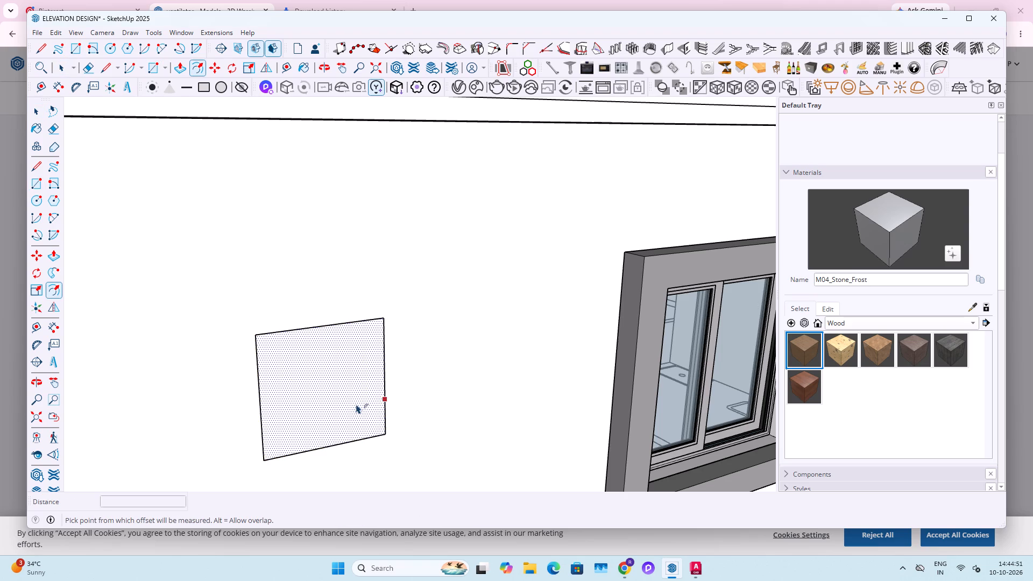
left_click(377, 405)
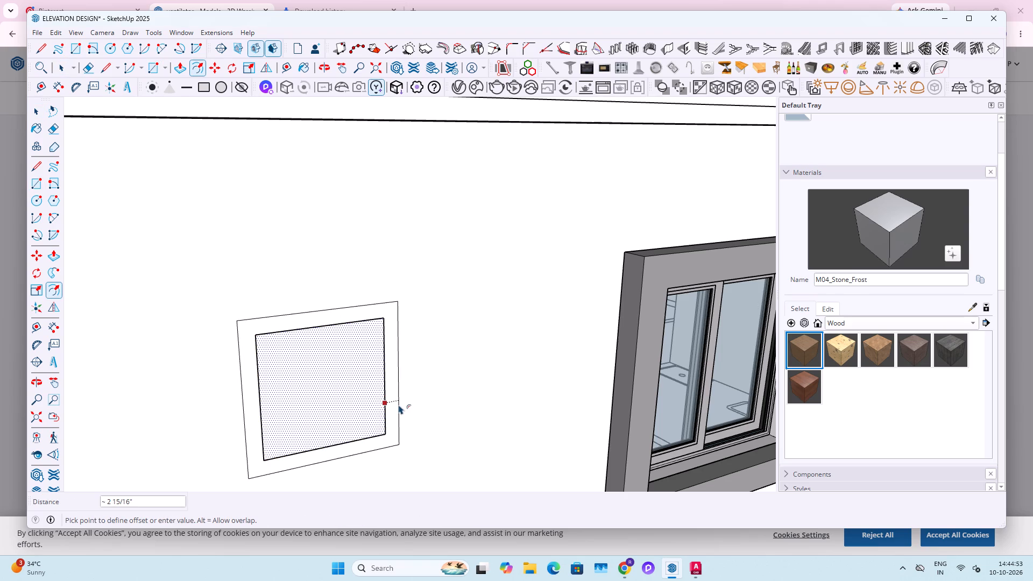
type("4\"")
key("Return")
key("space")
left_click(355, 392)
scroll(355, 392, "down", 3)
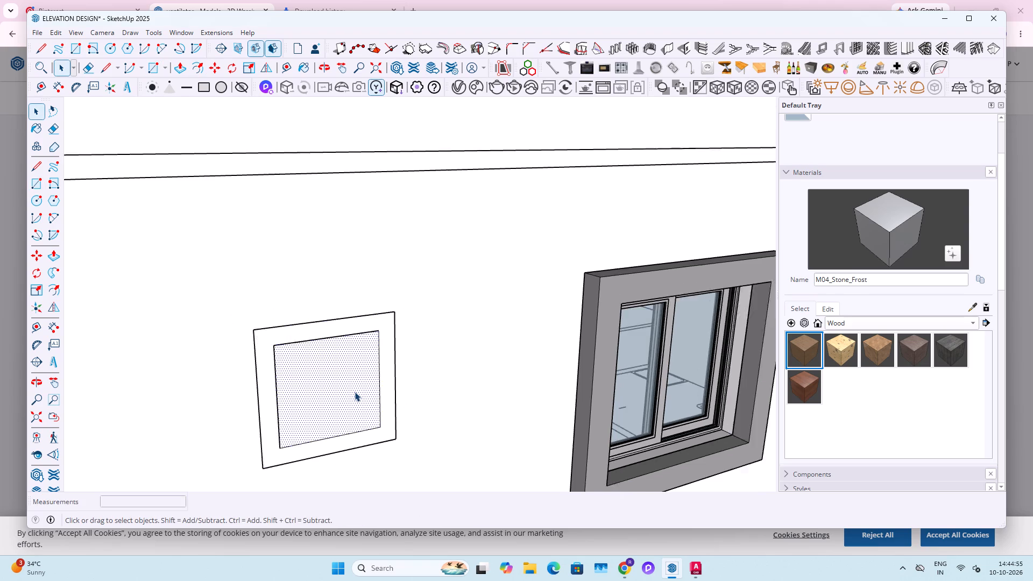
key("Delete")
Push/pull the border face around the ventilator 6" out from the wall.
left_click(381, 377)
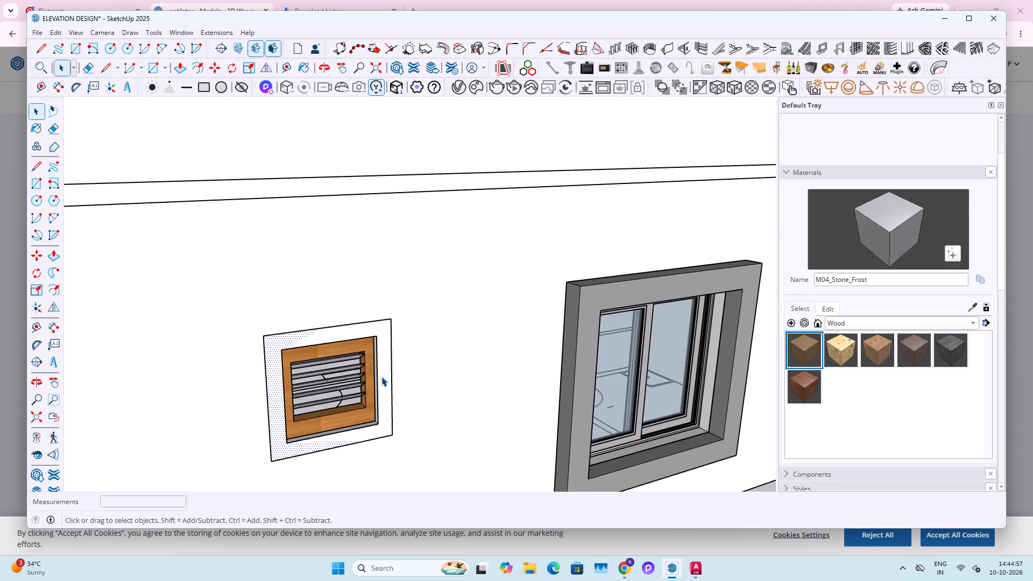
key("p")
left_click(381, 377)
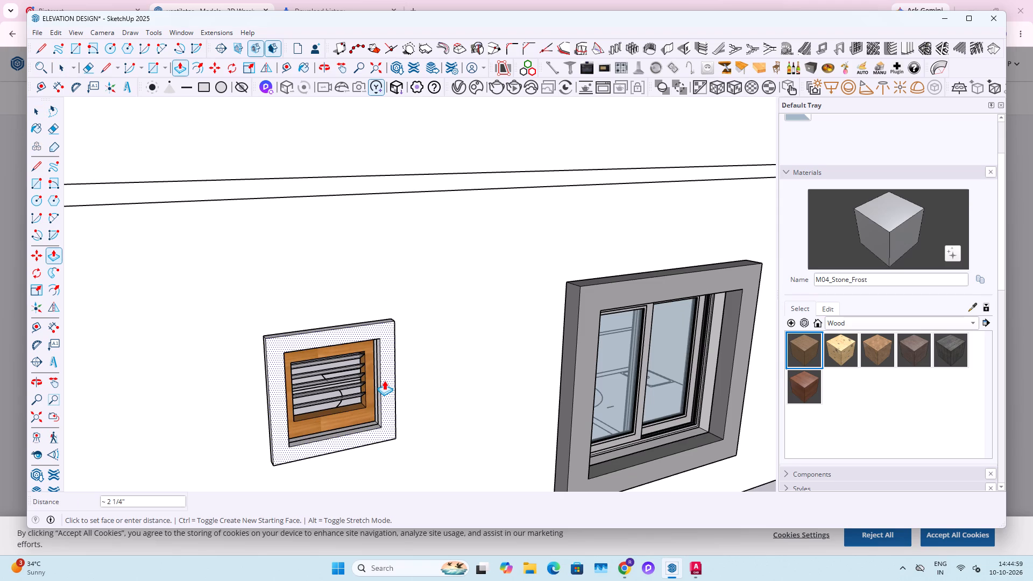
type("6\"")
key("Return")
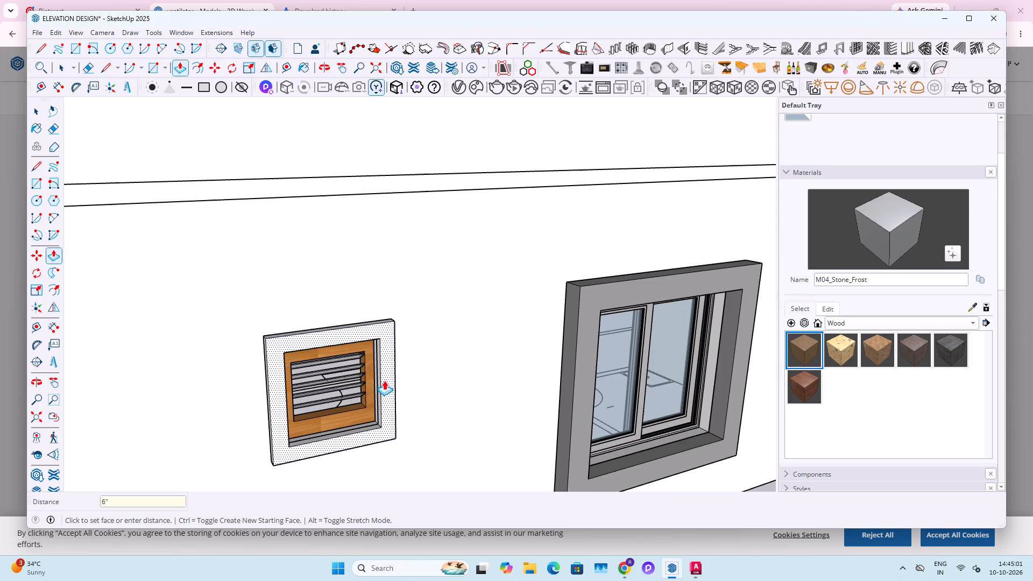
Select all the connected geometry of the extruded ventilator frame and make it a group.
key("space")
triple_click(387, 378)
left_click(387, 378)
right_click(387, 378)
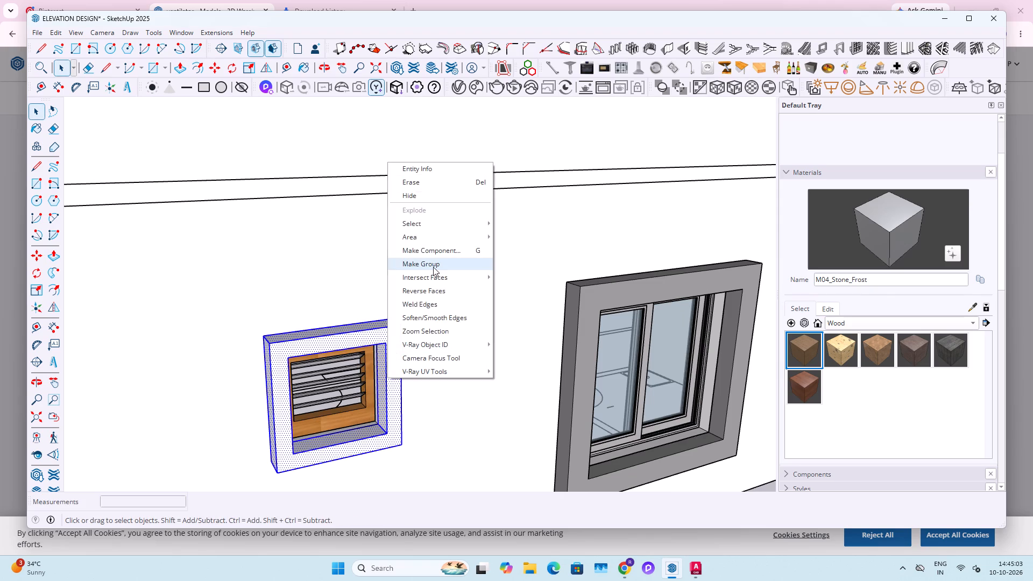
left_click(433, 267)
Paint the ventilator frame group with the M04_Stone_Frost material to match the window frames, and deselect it.
left_click(871, 272)
left_click(388, 325)
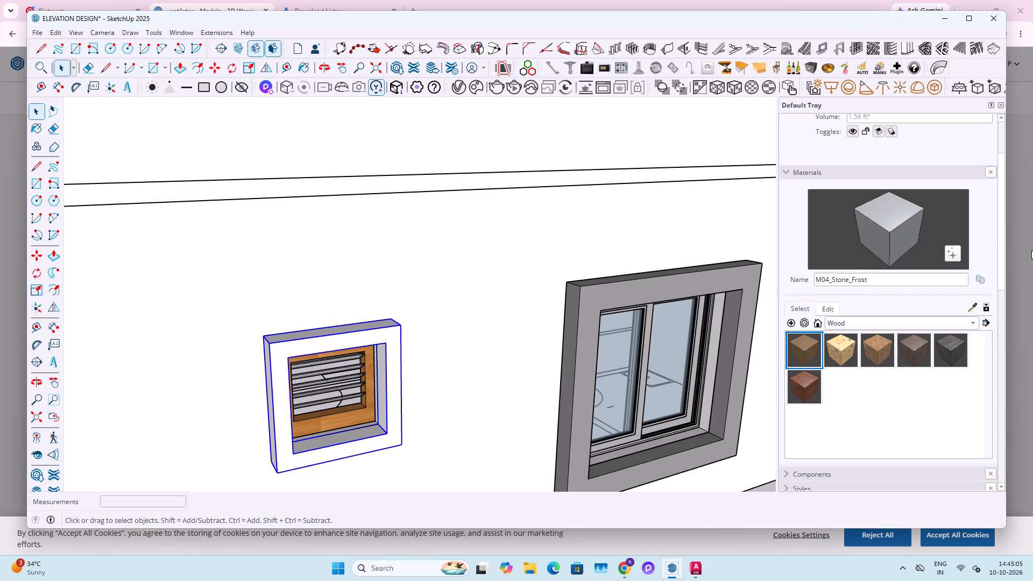
left_click(930, 204)
left_click(384, 318)
key("space")
scroll(331, 351, "down", 12)
key("Escape")
key("space")
key("Escape")
left_click(568, 438)
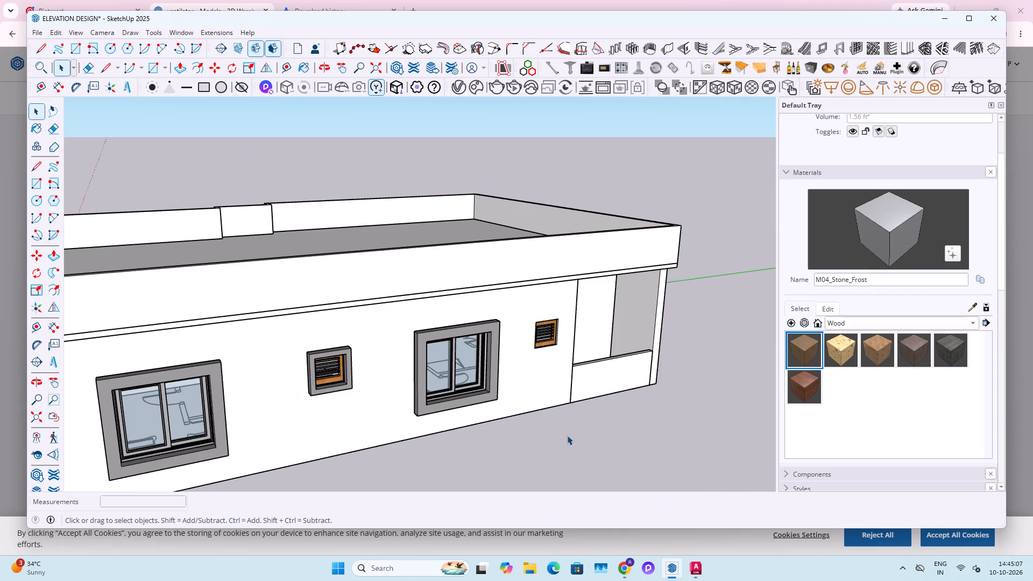
Copy the grey frame along the wall so that it surrounds the second ventilator, and deselect it.
scroll(418, 375, "up", 11)
left_click(289, 396)
middle_click_drag(238, 386, 141, 389)
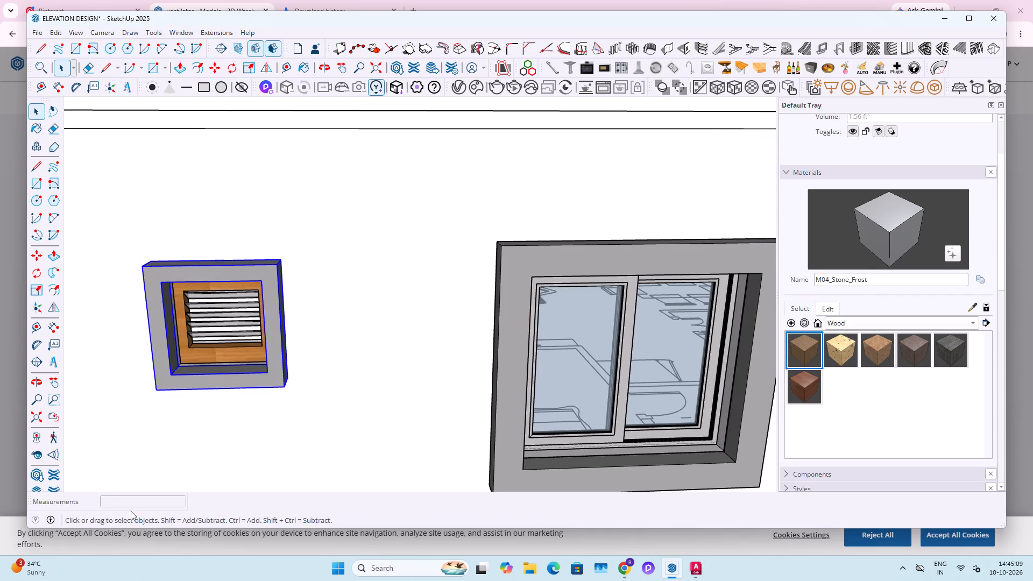
key("m")
scroll(299, 332, "up", 7)
left_click(153, 379)
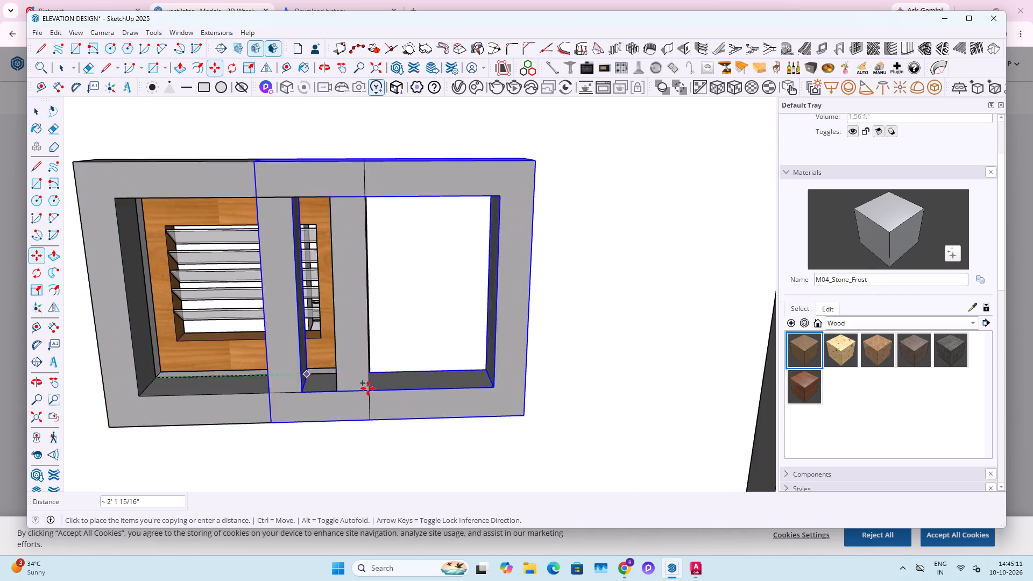
scroll(372, 393, "down", 18)
middle_click_drag(521, 368, 351, 368, "shift")
scroll(439, 372, "up", 13)
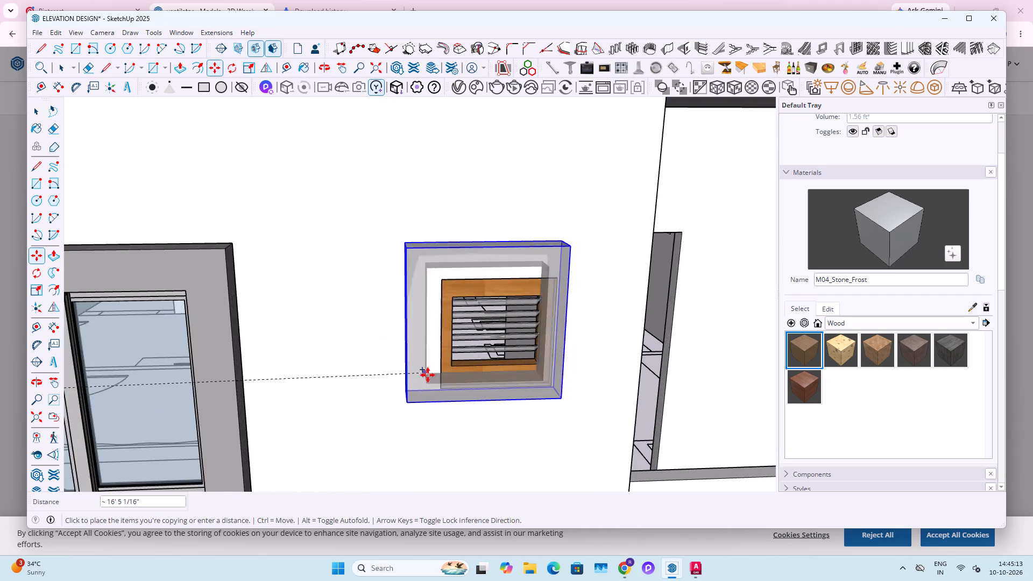
scroll(428, 375, "up", 3)
left_click(440, 392)
scroll(348, 357, "down", 10)
key("space")
key("space")
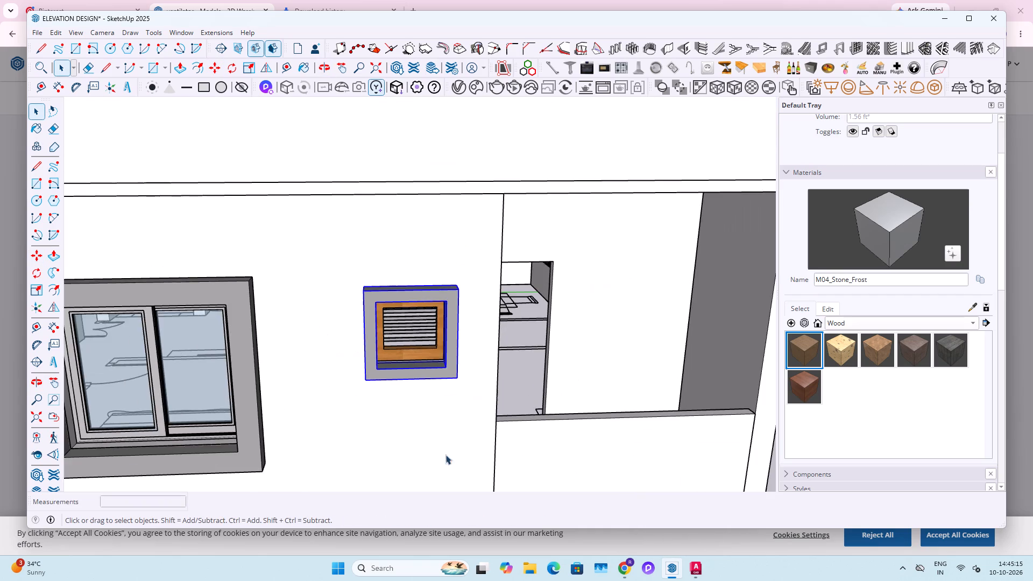
scroll(401, 381, "down", 8)
left_click(644, 418)
Draw a 4' 6" by 3' rectangle over the unframed two-pane window nearest the corner on the adjacent wall.
middle_click_drag(446, 355, 384, 379)
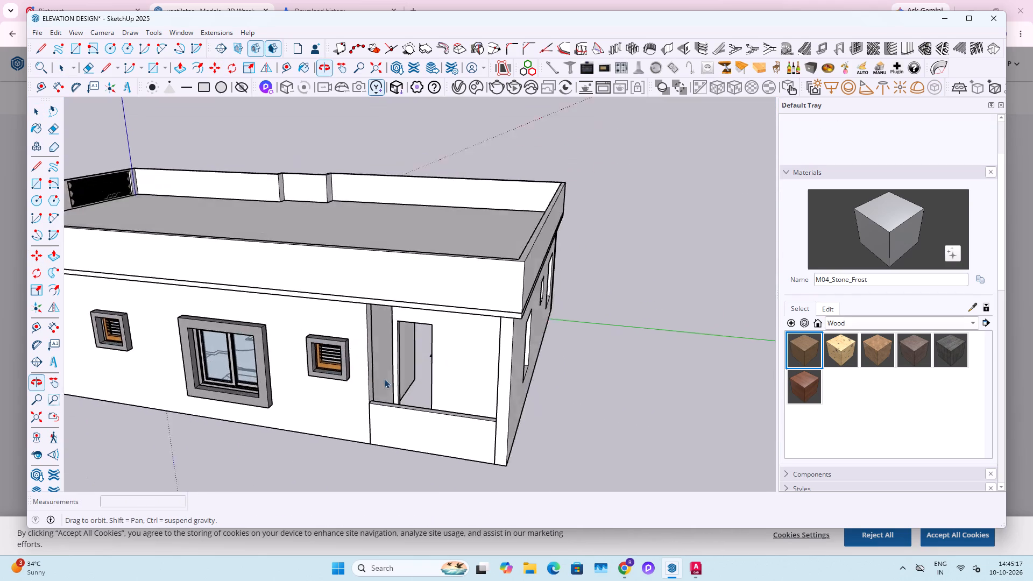
middle_click_drag(384, 379, 379, 379)
scroll(397, 377, "up", 1)
scroll(454, 360, "down", 7)
middle_click_drag(280, 359, 148, 351)
scroll(411, 360, "up", 10)
middle_click_drag(447, 370, 322, 379)
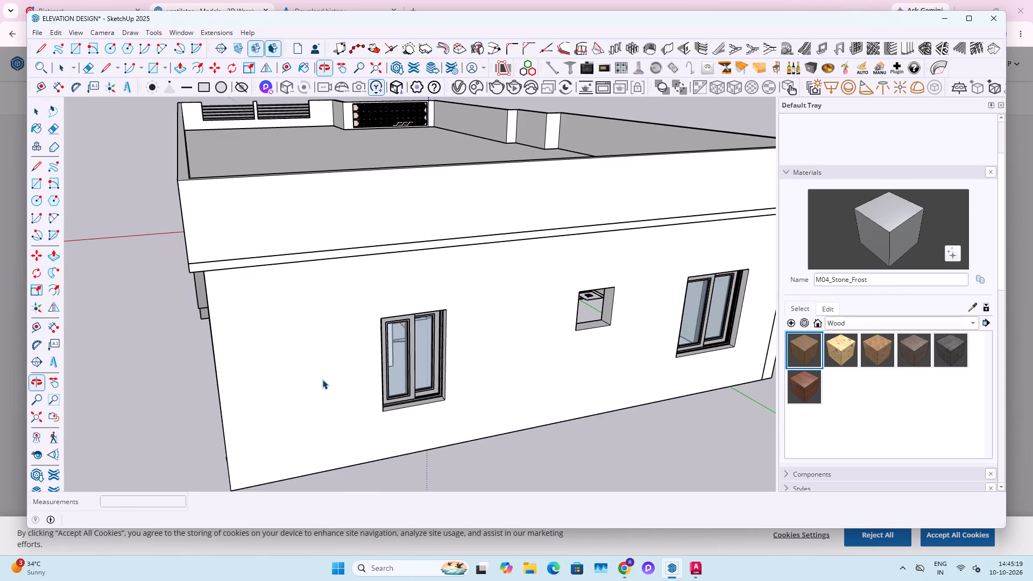
key("r")
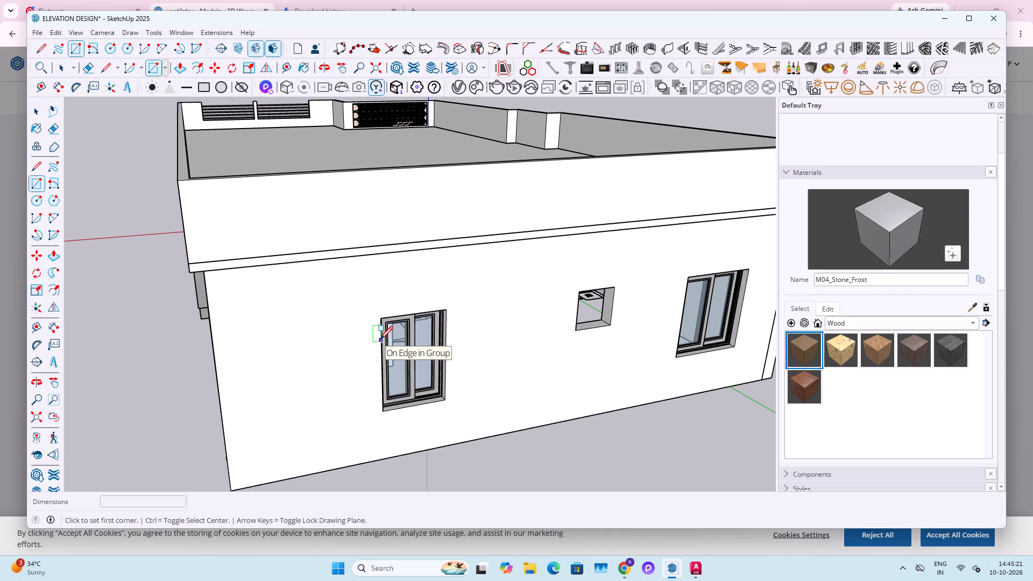
scroll(393, 314, "up", 5)
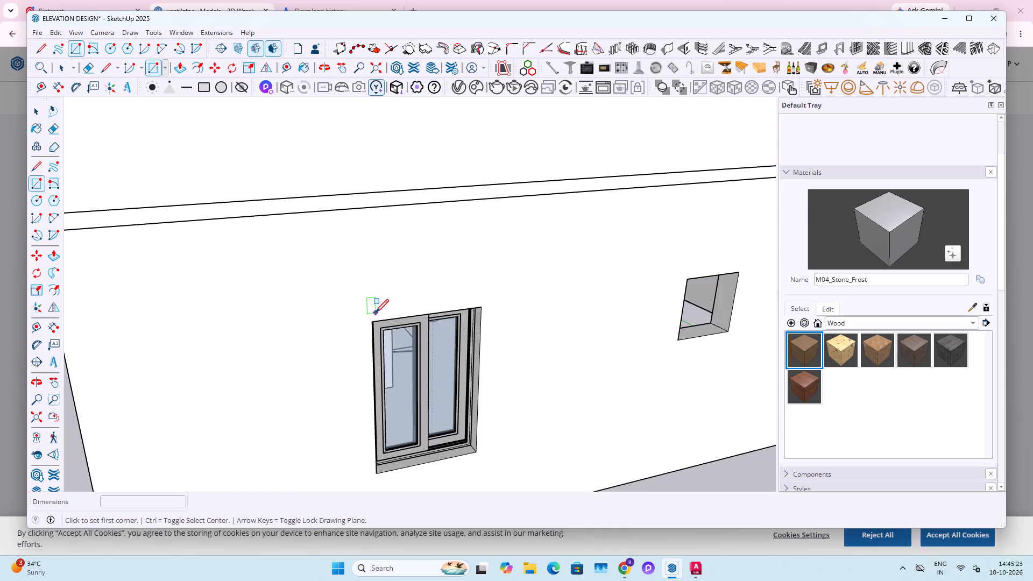
scroll(369, 322, "up", 7)
middle_click_drag(392, 321, 336, 274)
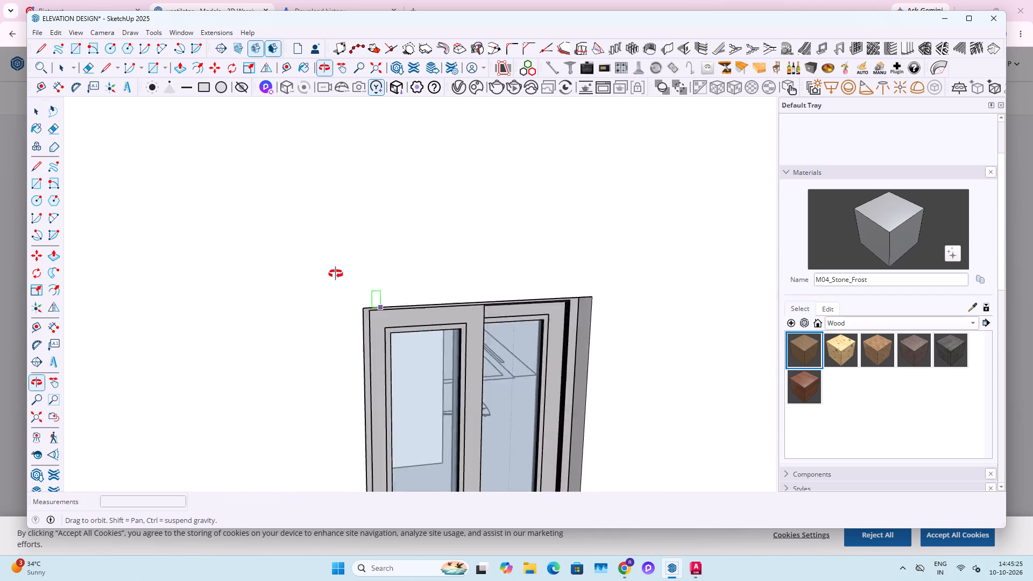
middle_click_drag(336, 274, 325, 232)
middle_click_drag(380, 286, 257, 216)
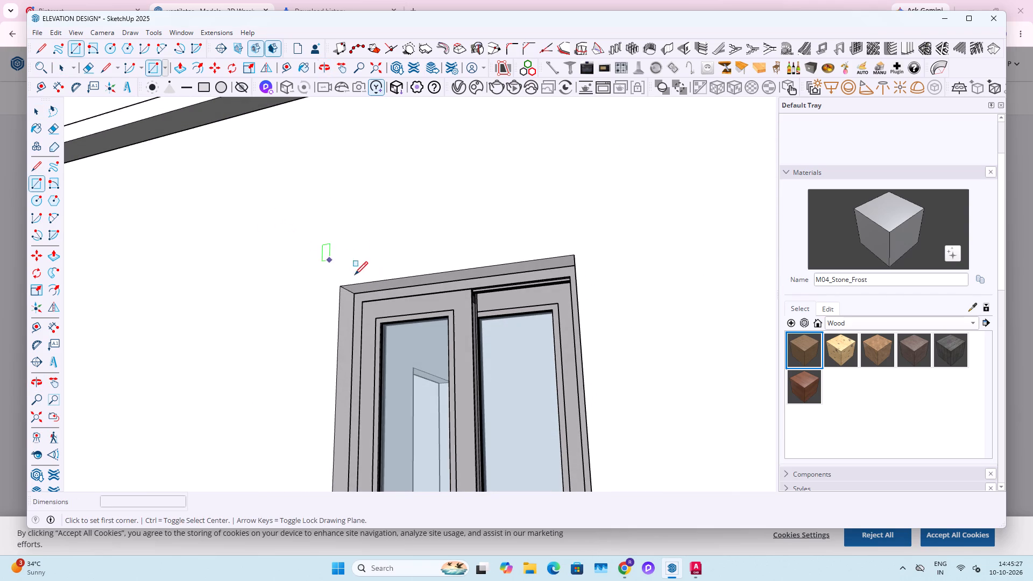
left_click(342, 288)
scroll(519, 345, "down", 10)
middle_click_drag(554, 373, 529, 319, "shift")
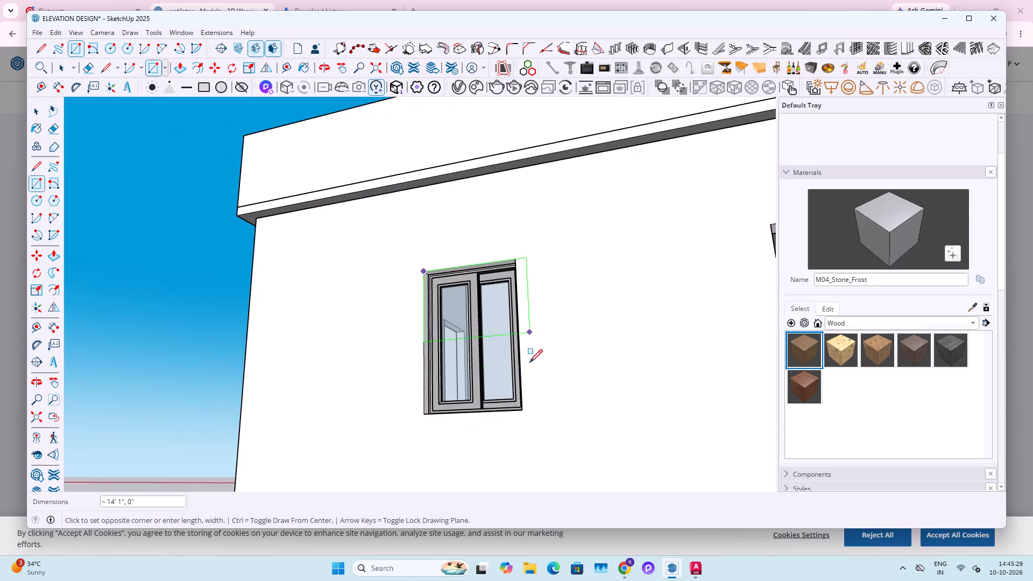
scroll(522, 410, "up", 4)
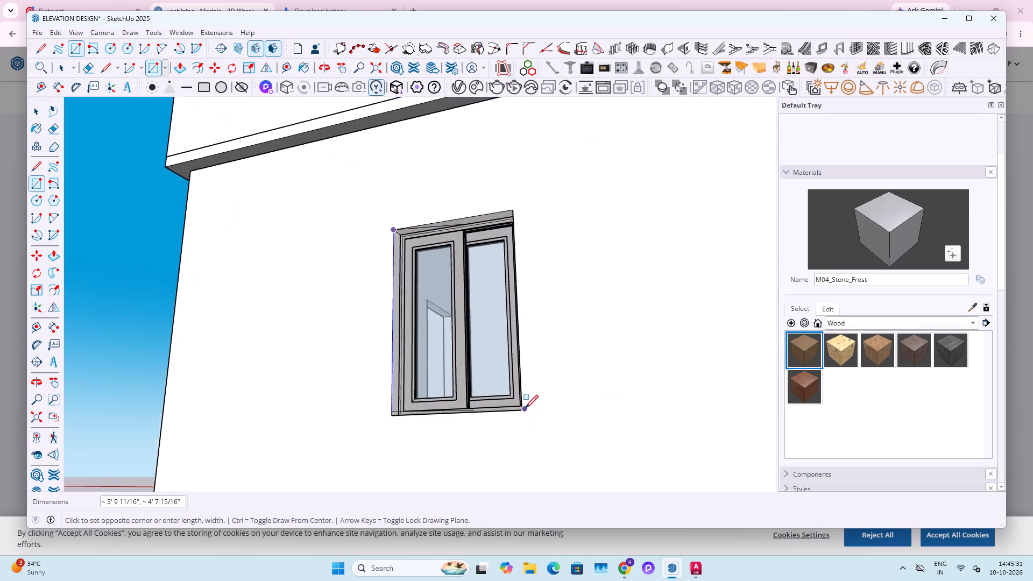
middle_click_drag(537, 403, 577, 443)
scroll(576, 443, "up", 1)
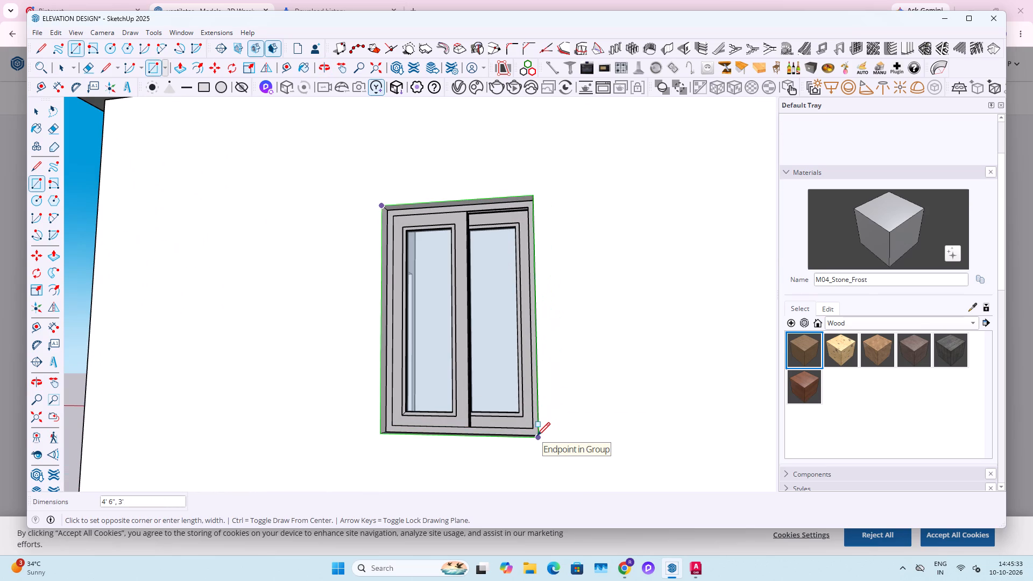
left_click(537, 437)
key("space")
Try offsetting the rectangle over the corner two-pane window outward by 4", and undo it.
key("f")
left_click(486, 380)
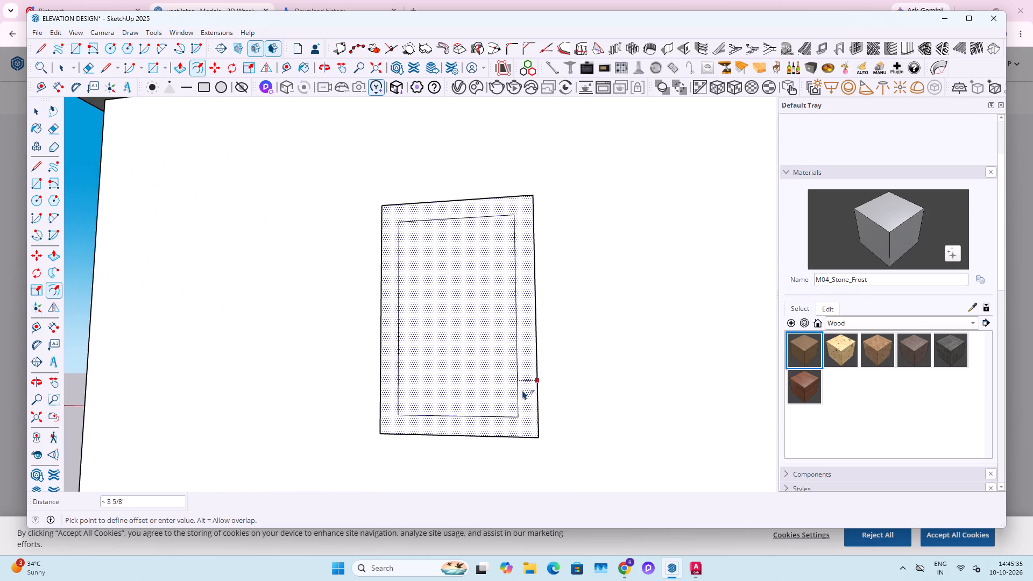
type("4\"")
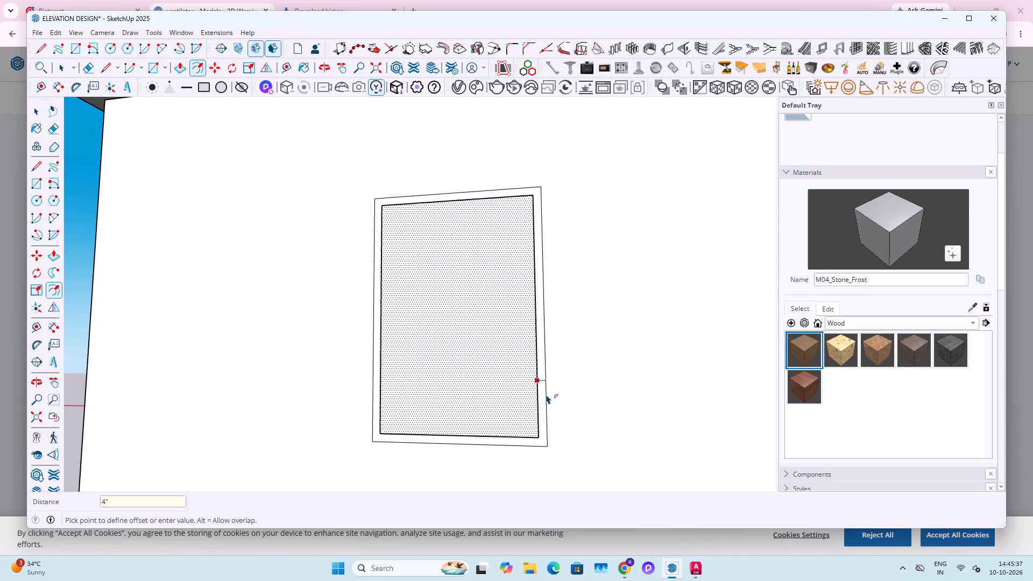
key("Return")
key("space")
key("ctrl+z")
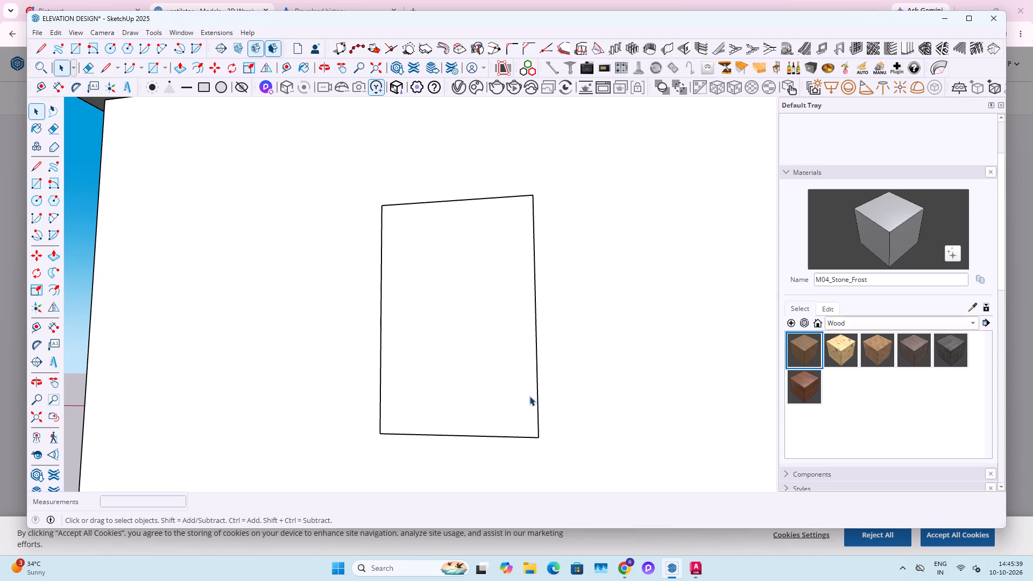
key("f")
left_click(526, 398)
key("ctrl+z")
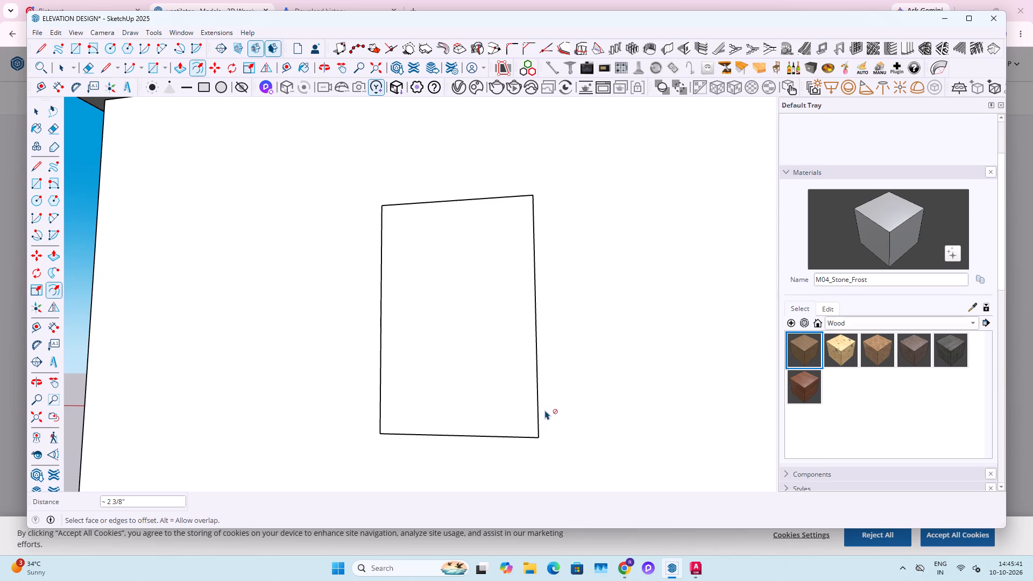
Offset the window rectangle outward by 8" and delete the inner face so the window is open again.
left_click(533, 405)
type("8\"")
key("Return")
key("space")
middle_click_drag(492, 392, 605, 463)
scroll(484, 380, "down", 4)
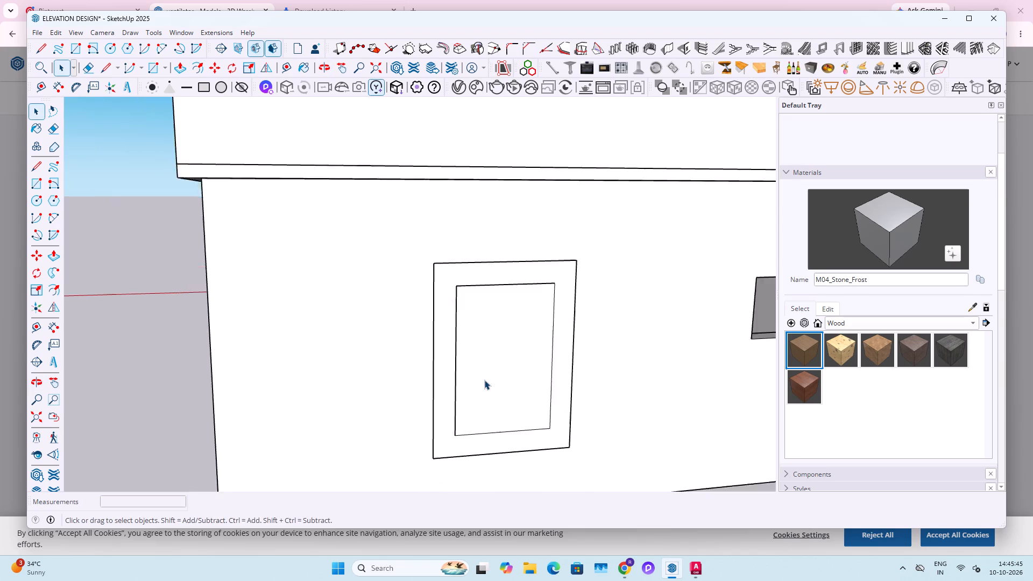
left_click(484, 380)
key("Delete")
Extrude the frame face around the corner two-pane window outward by 6" and make all its connected geometry a group.
left_click(559, 410)
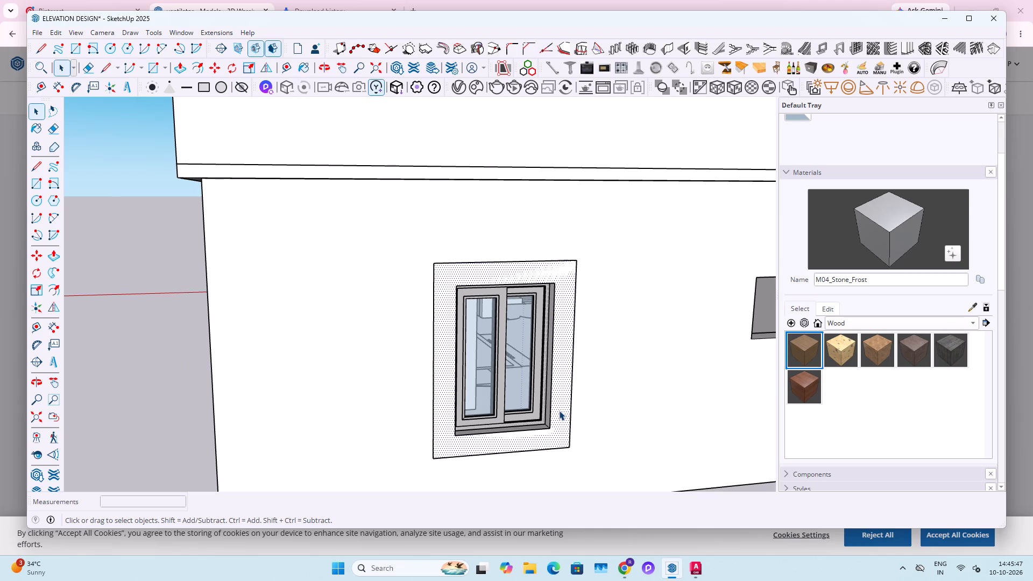
key("p")
left_click(559, 410)
type("6\"")
key("Return")
key("space")
triple_click(566, 402)
left_click(566, 402)
right_click(566, 402)
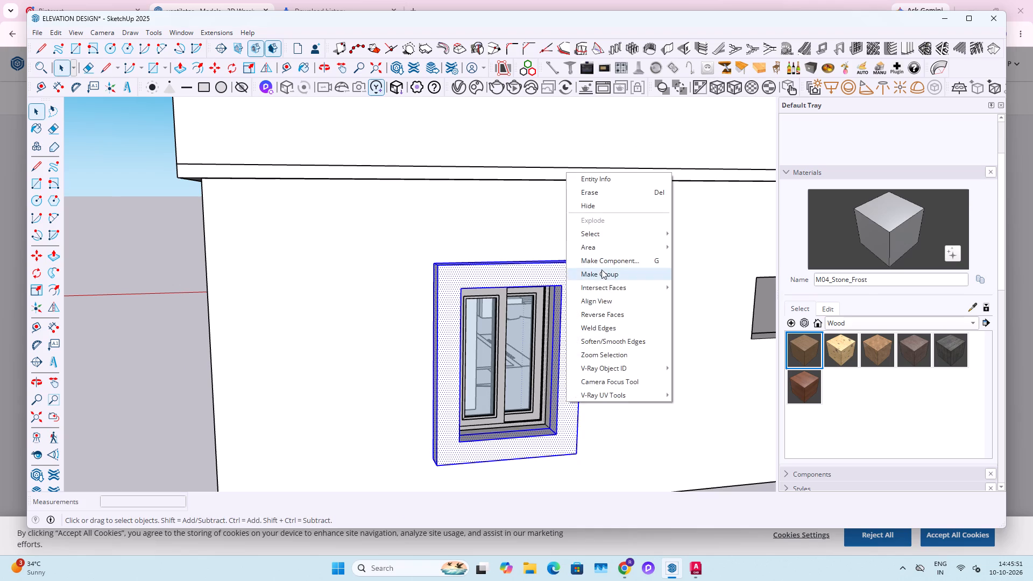
left_click(602, 270)
Paint the new window frame group with the M04_Stone_Frost material and deselect it.
left_click(859, 225)
left_click(564, 295)
middle_click_drag(572, 301, 486, 271)
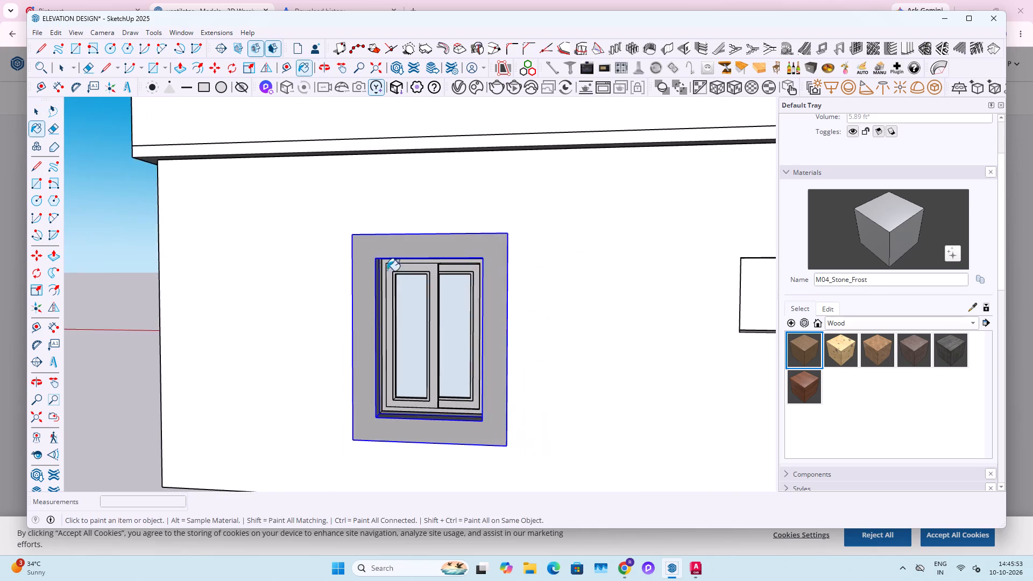
scroll(387, 271, "up", 6)
key("space")
scroll(381, 267, "down", 13)
middle_click_drag(619, 352, 499, 388)
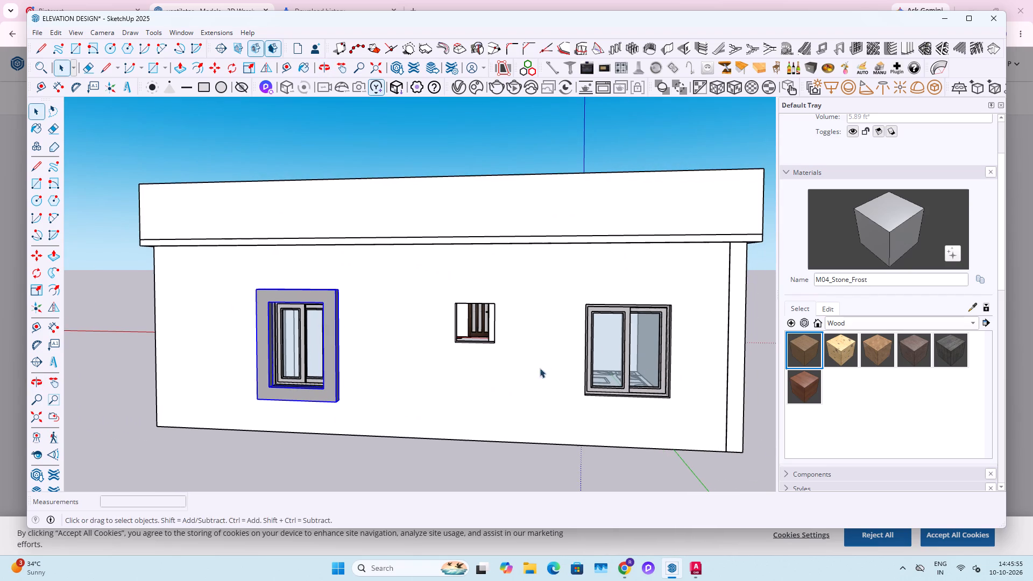
key("r")
scroll(589, 300, "up", 4)
key("space")
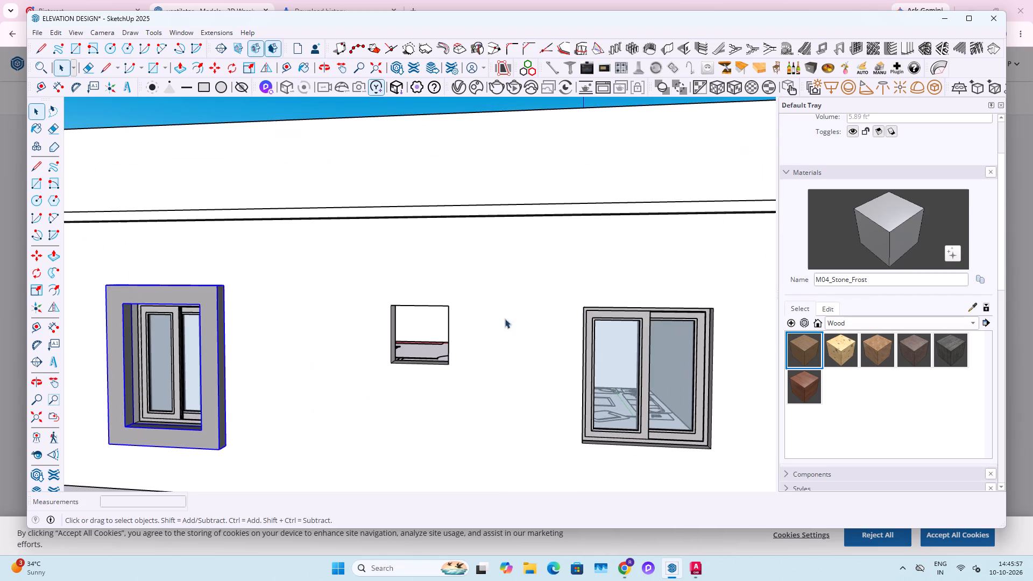
key("Escape")
scroll(448, 331, "down", 5)
key("Escape")
key("Escape")
Draw a rectangle over the wider two-pane window near the other end of the same wall, corner to corner.
left_click(685, 384)
scroll(482, 379, "up", 8)
scroll(636, 382, "up", 2)
key("r")
scroll(502, 243, "up", 3)
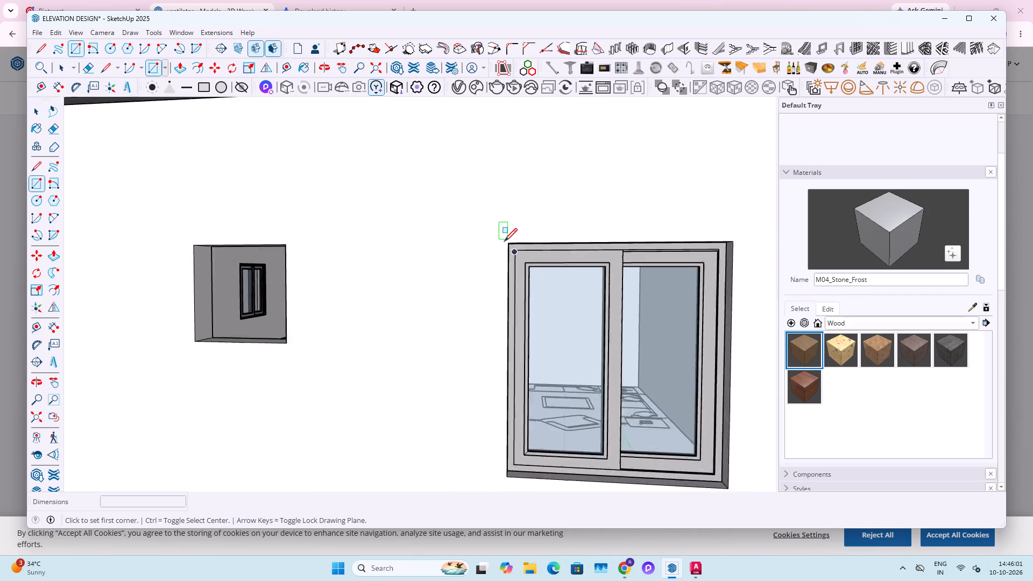
scroll(504, 243, "up", 9)
left_click(511, 243)
scroll(556, 288, "down", 6)
scroll(557, 294, "up", 1)
scroll(557, 294, "down", 5)
middle_click_drag(605, 338, 523, 284, "shift")
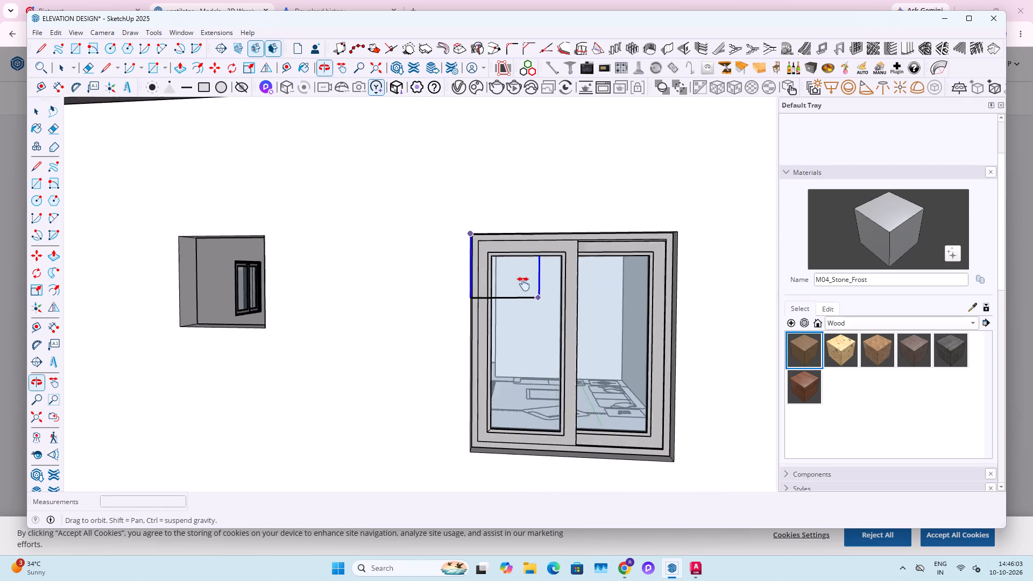
middle_click_drag(523, 284, 520, 279, "shift")
left_click(653, 442)
key("space")
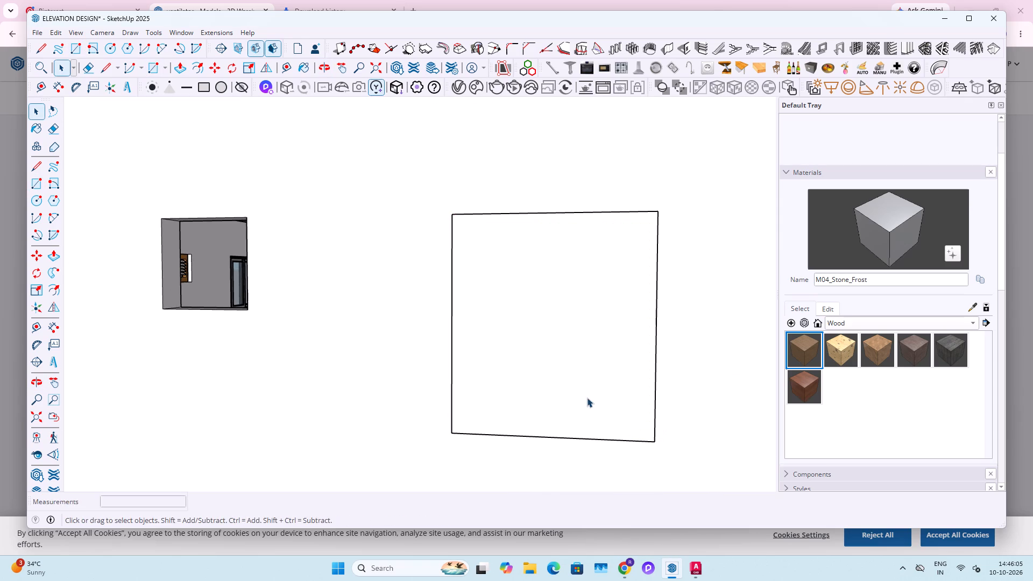
Offset the wider window's rectangle outward by 8" and delete the inner face covering the glazing.
key("f")
left_click(592, 424)
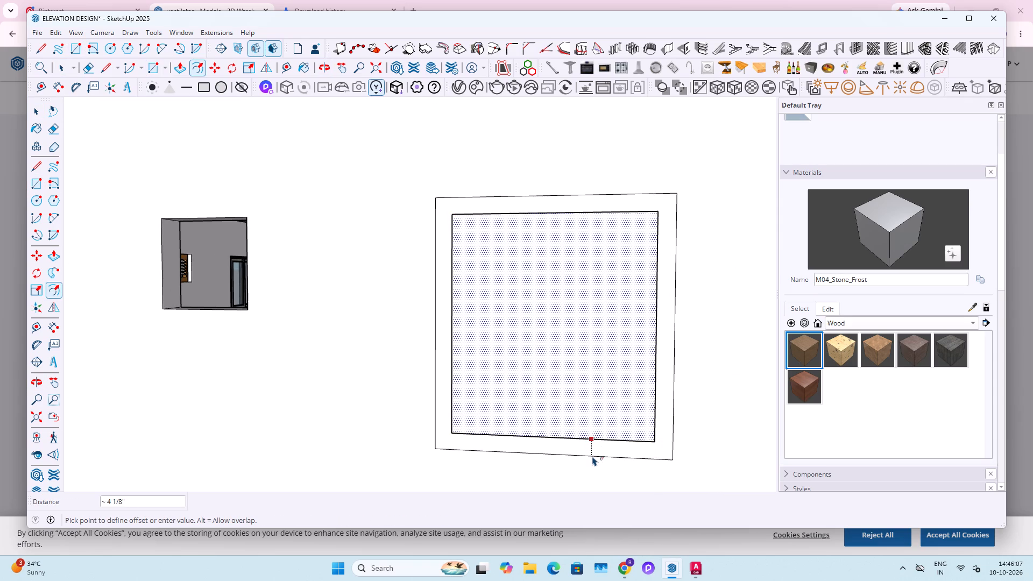
type("8\"")
key("Return")
key("space")
left_click(548, 378)
scroll(548, 378, "down", 5)
key("Delete")
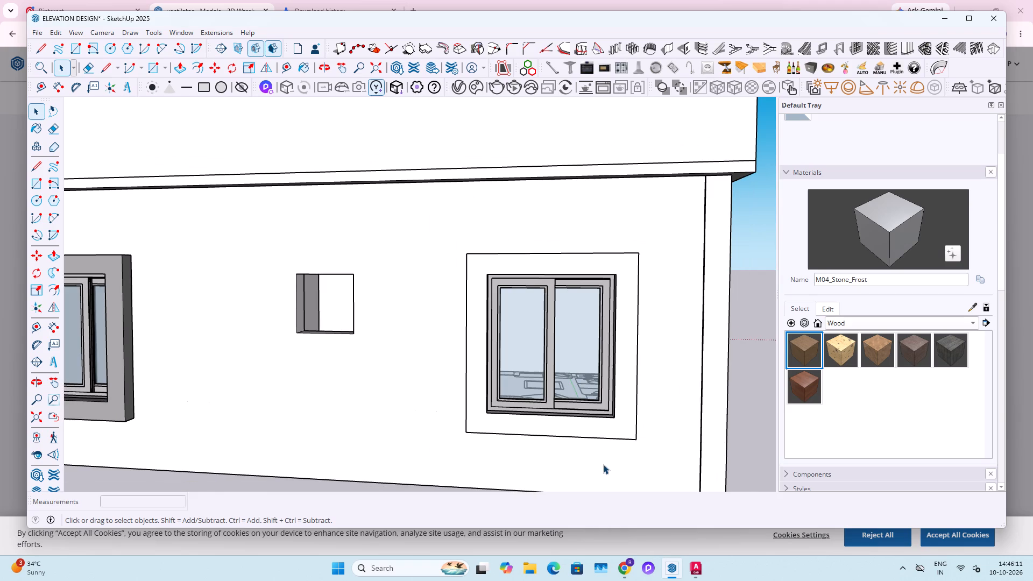
Extrude the wider window's frame face outward by 6" and make all its connected geometry a group.
left_click(610, 432)
key("p")
left_click(610, 432)
type("6\"")
key("Return")
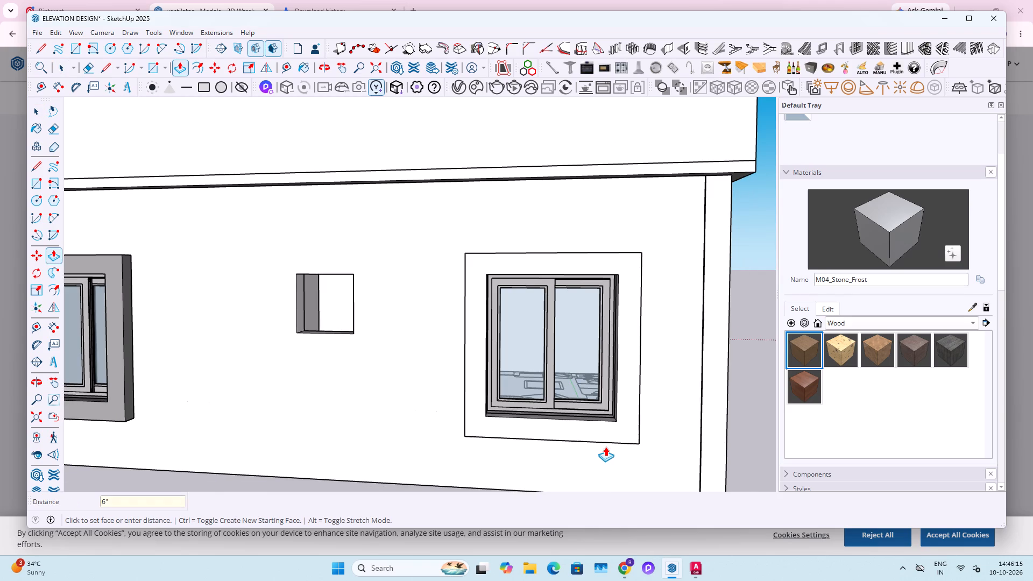
key("space")
triple_click(618, 429)
right_click(618, 428)
left_click(655, 302)
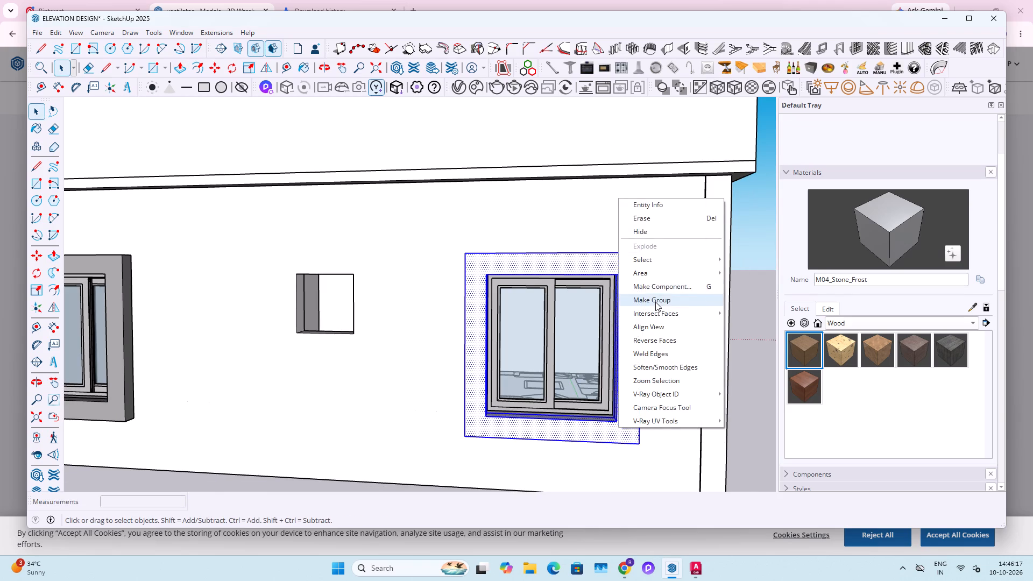
Paint the wider window's frame group with the M04_Stone_Frost material and deselect it.
left_click(895, 228)
left_click(628, 311)
middle_click_drag(575, 329, 610, 354)
key("space")
scroll(616, 355, "down", 4)
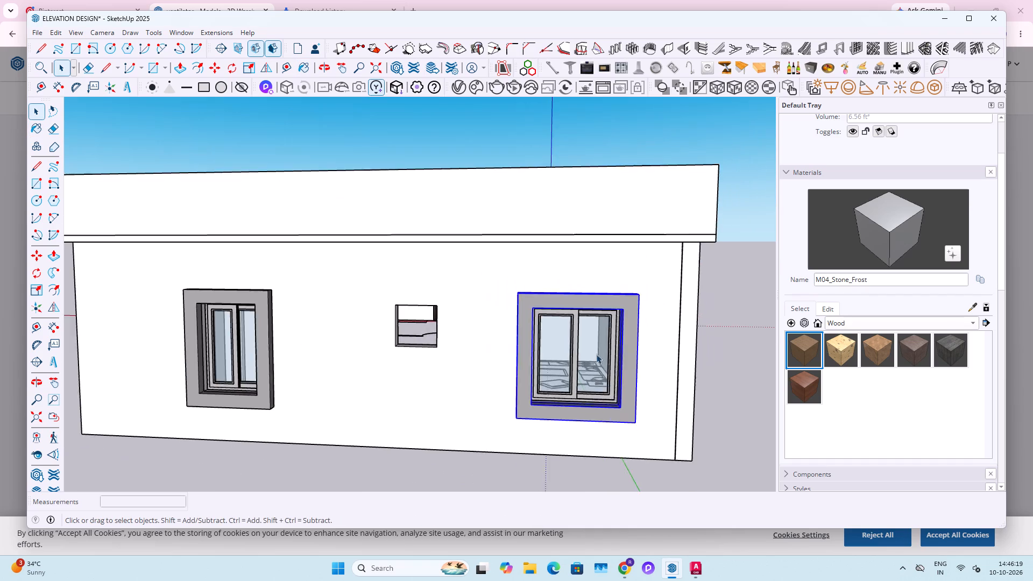
scroll(596, 354, "down", 6)
scroll(531, 352, "up", 1)
scroll(531, 352, "down", 4)
left_click(402, 435)
Copy the wooden ventilator from the adjacent wall to the bottom corner of the small opening between the two newly framed windows.
middle_click_drag(380, 367, 734, 401)
scroll(522, 307, "up", 9)
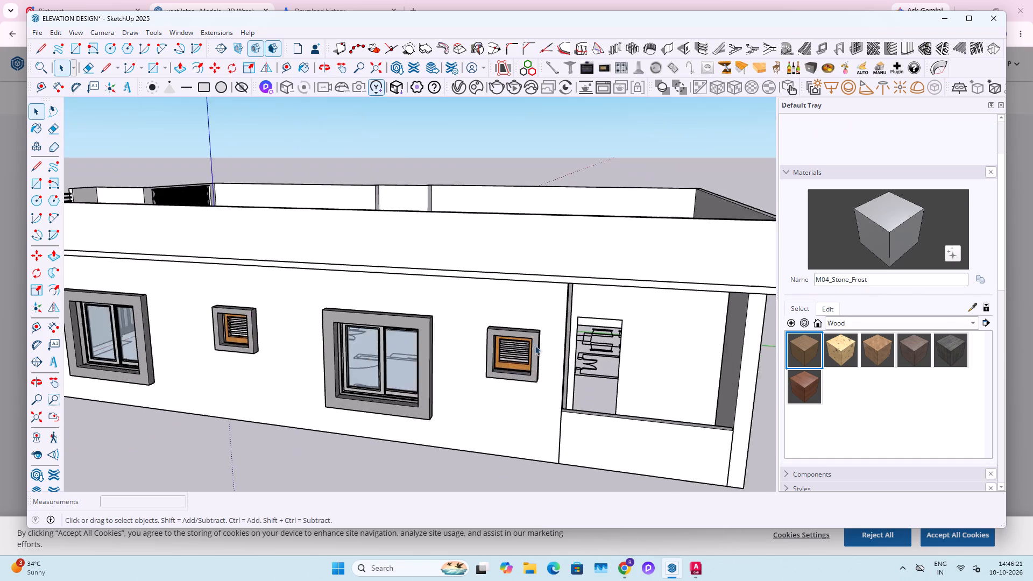
scroll(535, 345, "up", 4)
left_click(507, 363)
scroll(507, 363, "up", 13)
key("m")
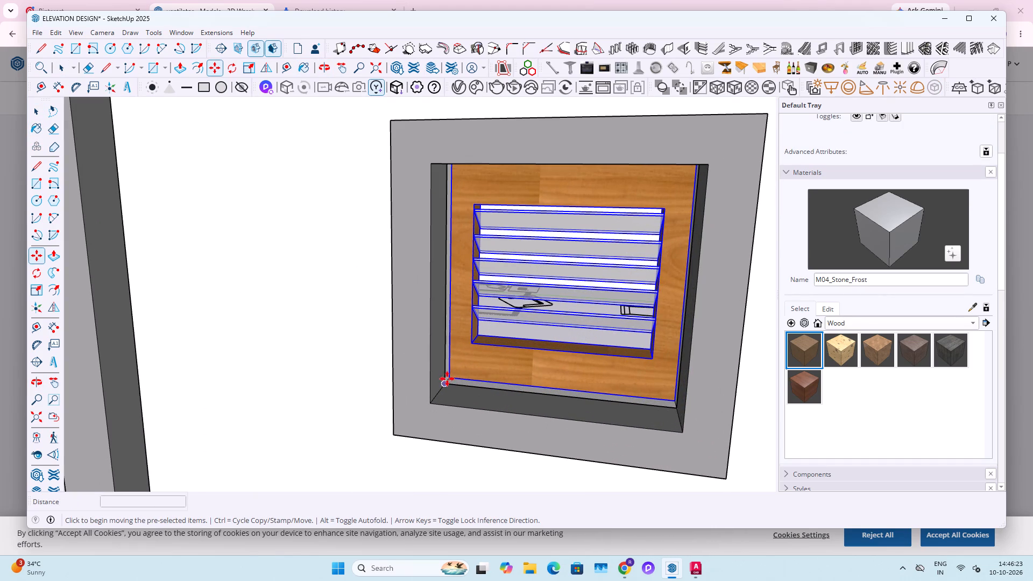
left_click(448, 382)
scroll(520, 398, "down", 19)
middle_click_drag(656, 373, 370, 420)
middle_click_drag(441, 391, 255, 389)
scroll(497, 345, "up", 8)
left_click(629, 398)
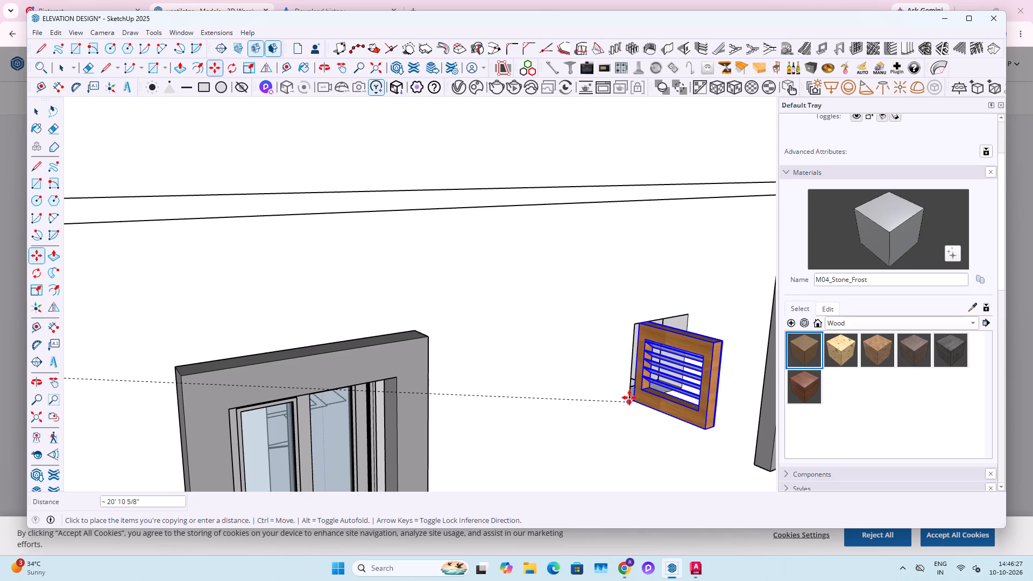
scroll(635, 398, "up", 3)
key("space")
Rotate the copied ventilator 90 degrees about the vertical axis at its bottom corner to fit it into the opening.
scroll(583, 385, "down", 5)
key("q")
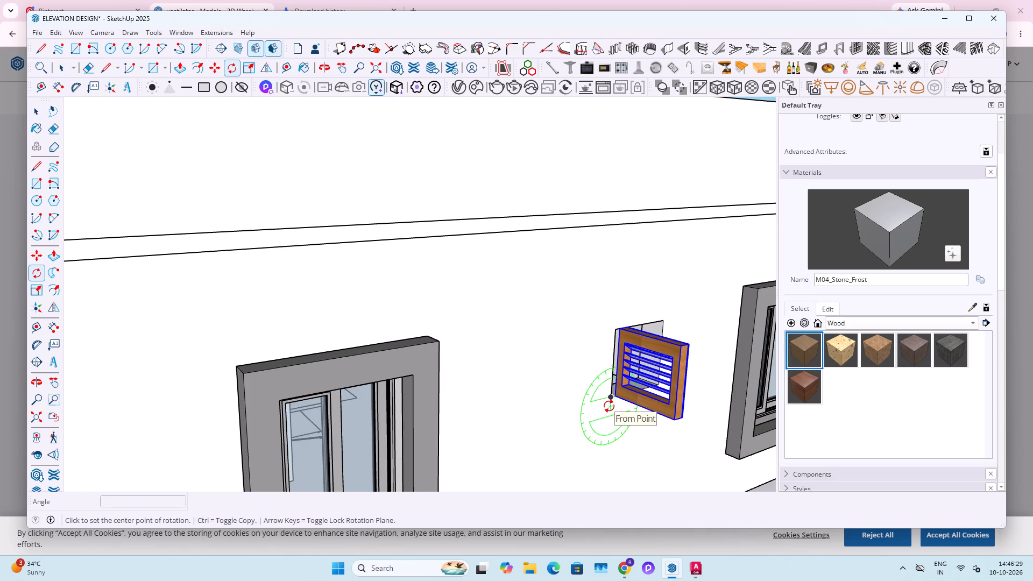
key("Down")
key("Up")
left_click(609, 406)
left_click(680, 419)
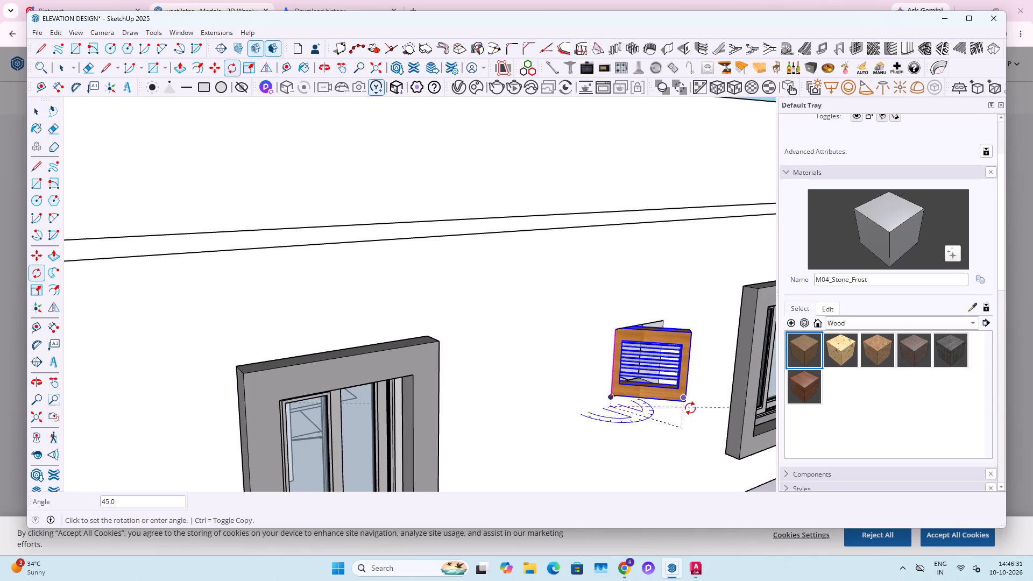
type("90")
key("Return")
key("space")
Draw a rectangle over the newly placed ventilator, from the opening's top corner to its opposite bottom corner.
scroll(625, 371, "up", 2)
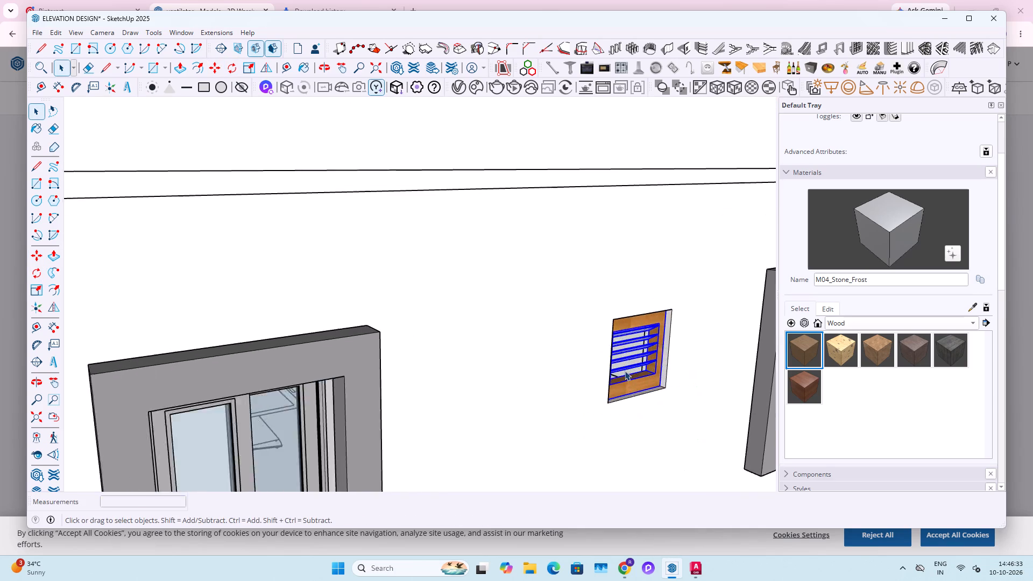
scroll(625, 371, "up", 7)
middle_click_drag(624, 375, 445, 356)
scroll(444, 351, "down", 5)
scroll(530, 407, "up", 3)
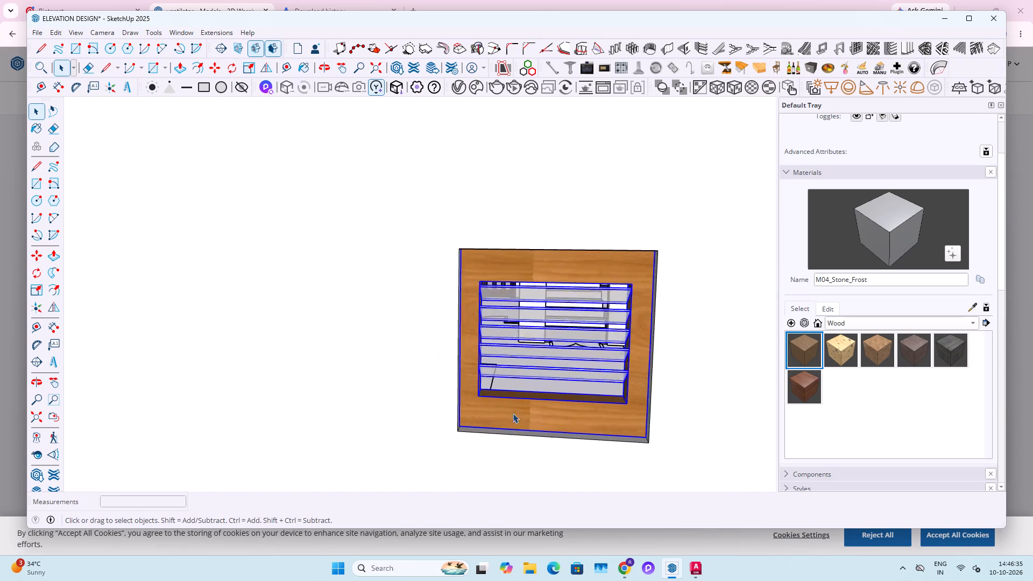
scroll(513, 413, "up", 4)
middle_click_drag(477, 402, 448, 382)
scroll(447, 370, "down", 20)
scroll(447, 370, "down", 2)
scroll(469, 345, "up", 7)
key("r")
scroll(453, 346, "up", 3)
left_click(408, 337)
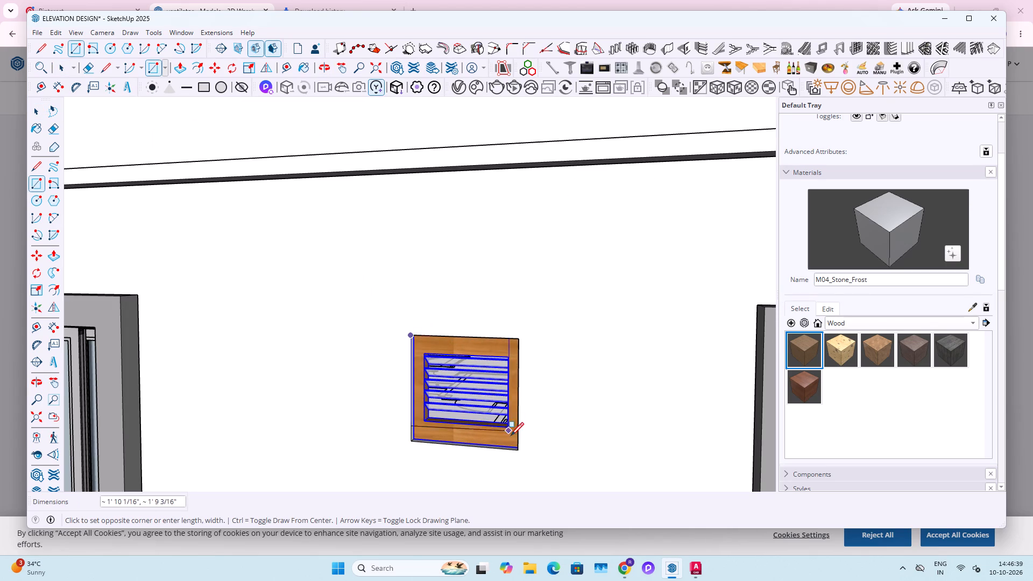
left_click(518, 448)
key("space")
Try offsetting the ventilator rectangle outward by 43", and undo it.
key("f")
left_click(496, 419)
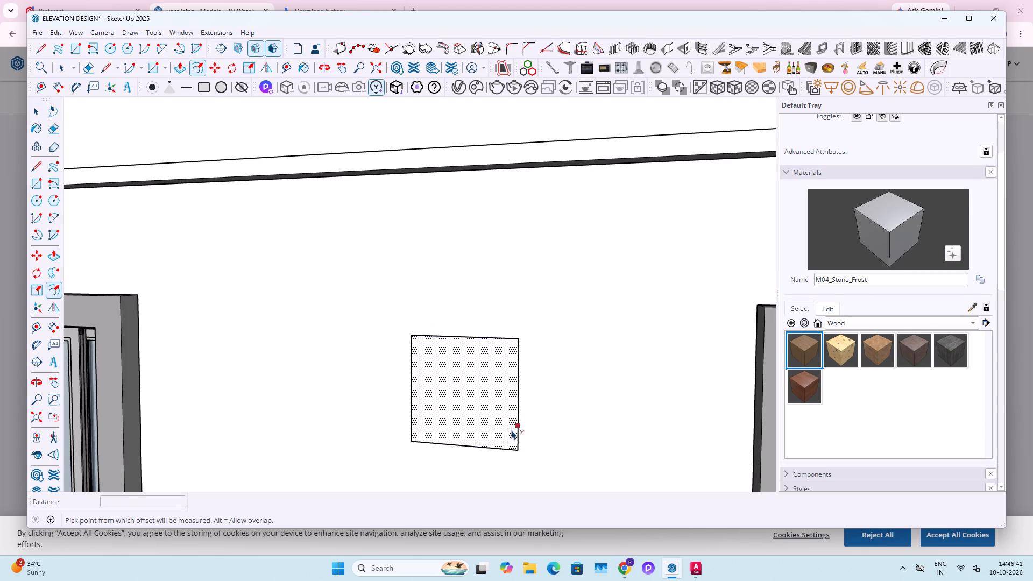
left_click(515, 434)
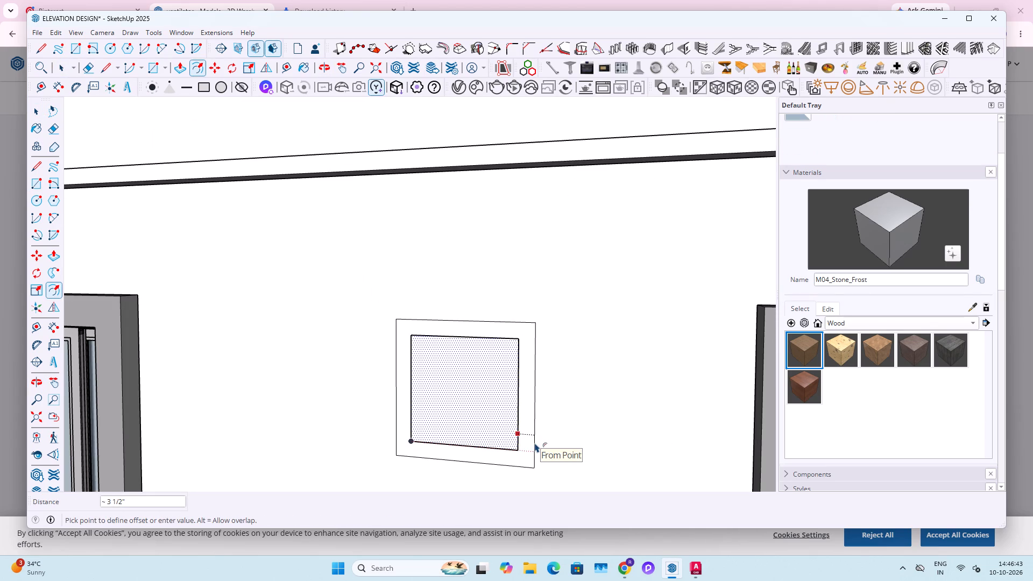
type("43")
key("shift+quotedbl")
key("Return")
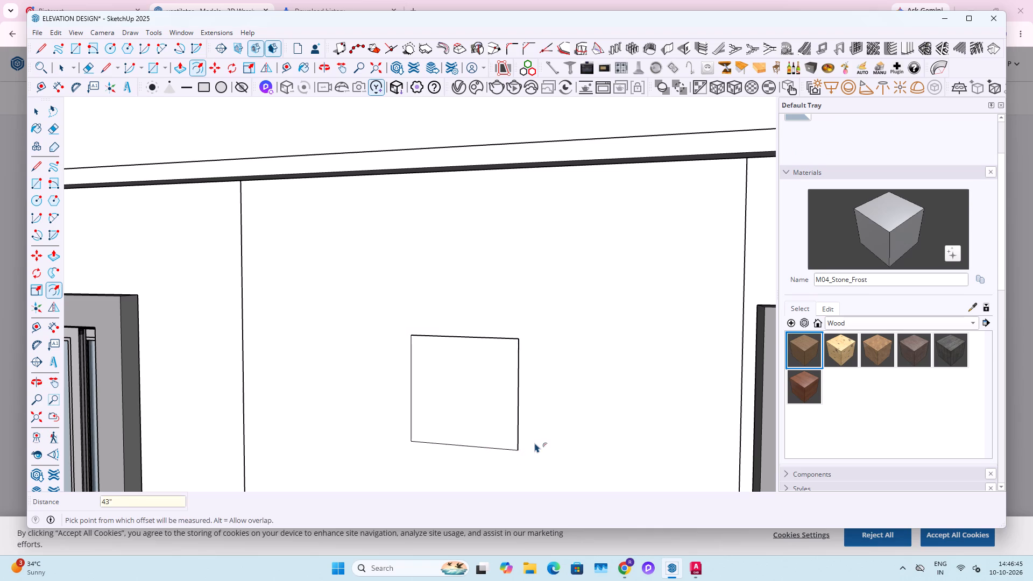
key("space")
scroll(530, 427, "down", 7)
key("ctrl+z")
Offset the ventilator rectangle outward by 4" and delete the inner face covering the louvres.
key("f")
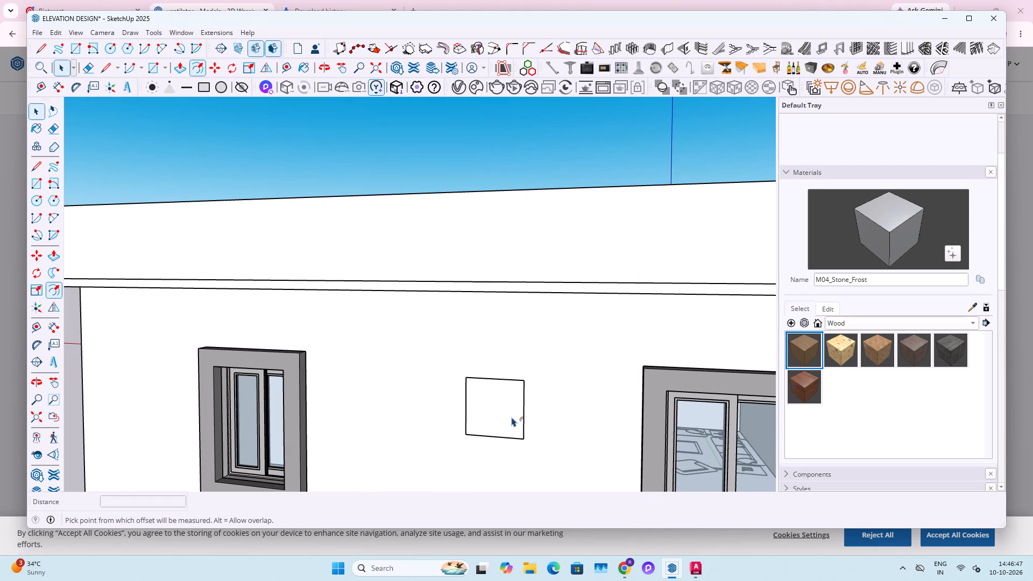
left_click(512, 417)
type("4\"")
key("Return")
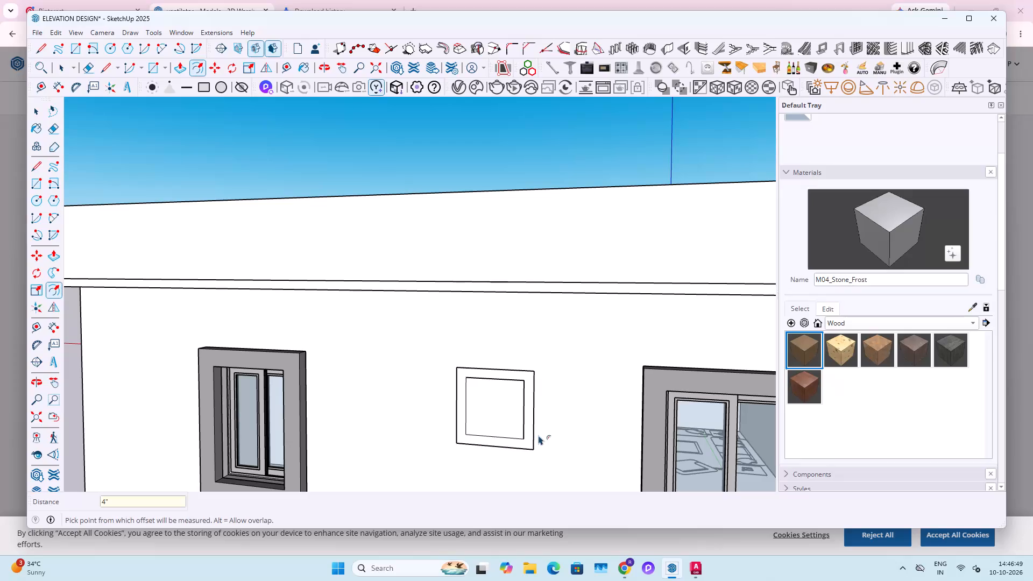
key("space")
left_click(516, 418)
key("Delete")
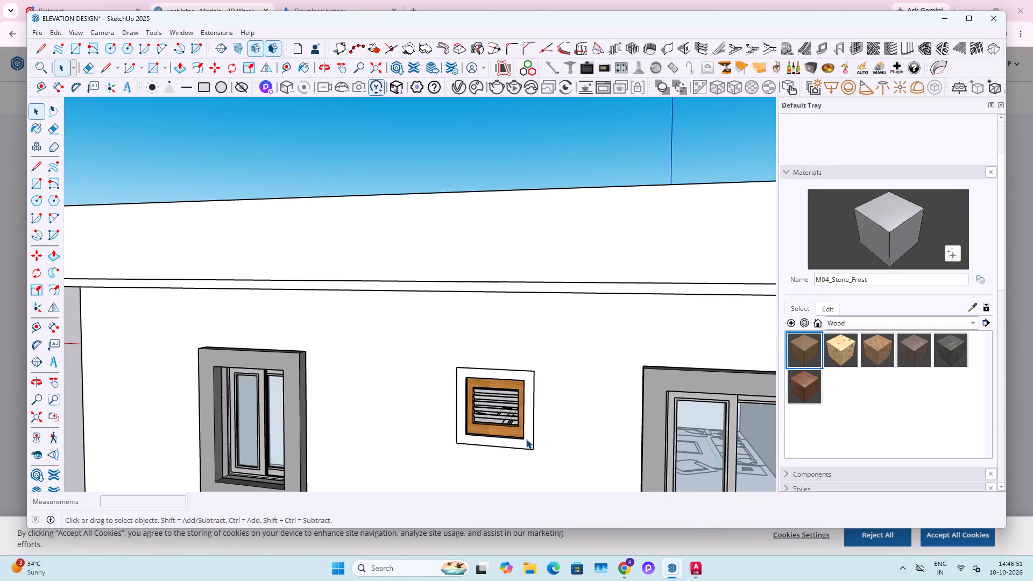
Extrude the ventilator's frame face outward by 6" and make all its connected geometry a group.
left_click(530, 442)
key("p")
left_click(530, 442)
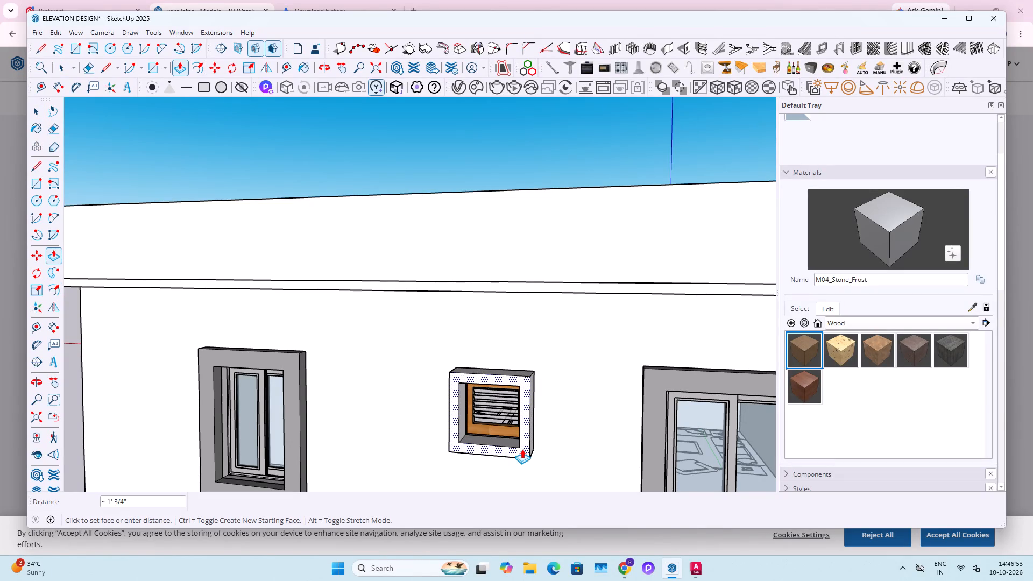
type("6\"")
key("Return")
key("space")
triple_click(526, 441)
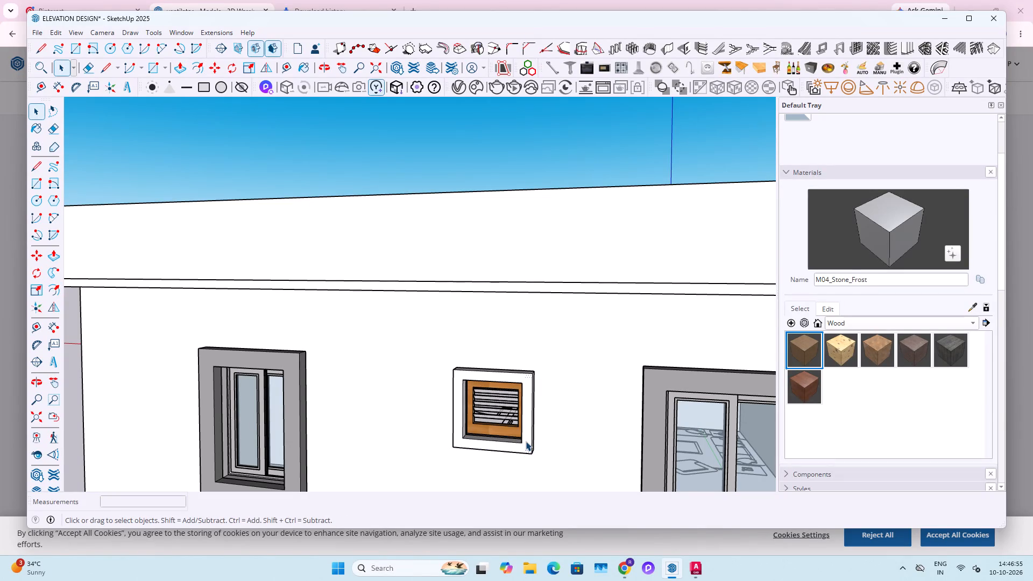
right_click(526, 441)
left_click(572, 314)
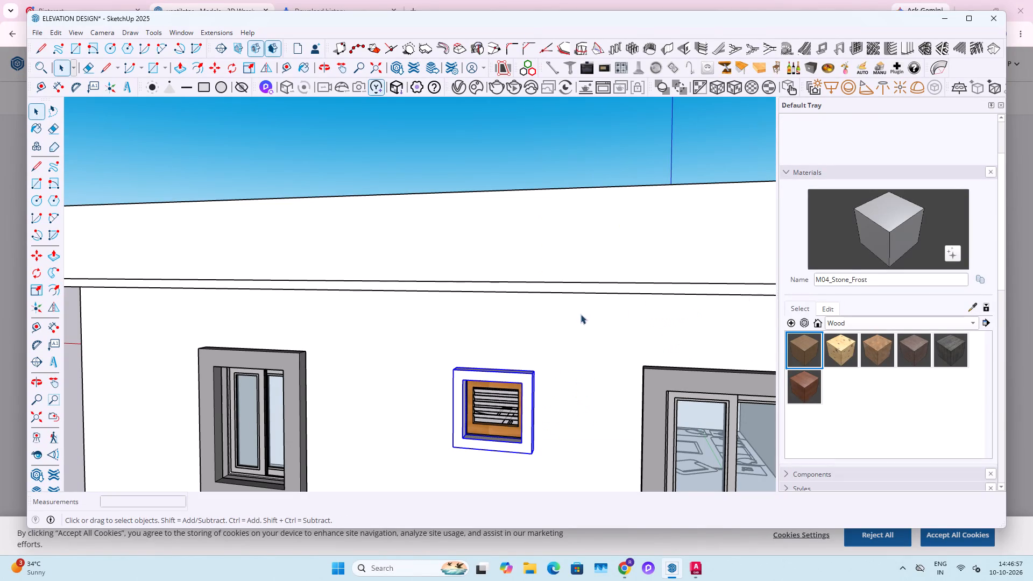
Paint the newly extruded ventilator frame with the M04_Stone_Frost grey material.
left_click_drag(942, 238, 936, 237)
left_click(895, 236)
left_click(529, 384)
scroll(444, 351, "down", 12)
key("space")
left_click(654, 427)
Copy the wooden front door to the empty doorway in the recessed side porch, aligning its bottom corner with the door jamb.
middle_click_drag(530, 370, 428, 378)
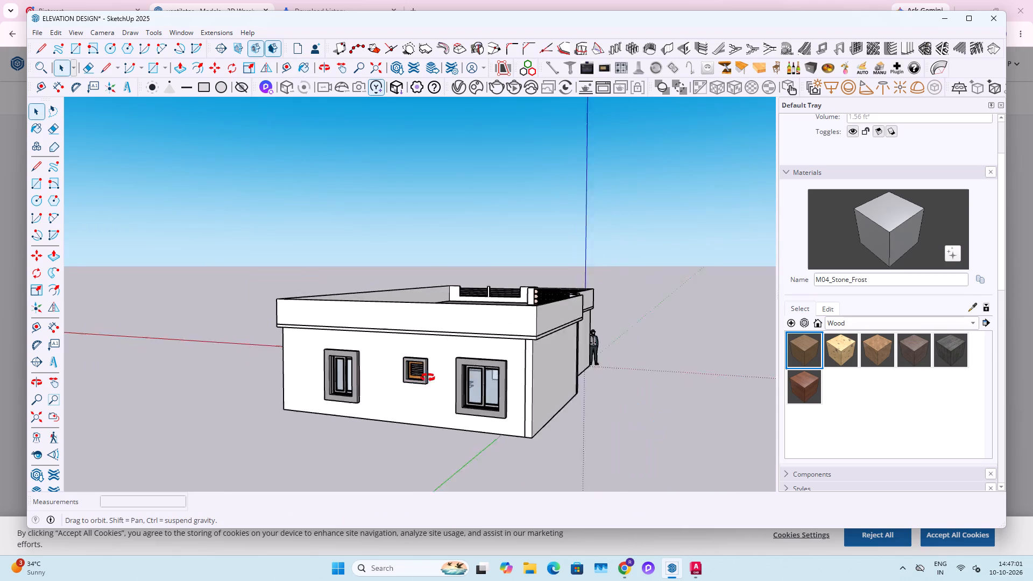
middle_click_drag(428, 378, 165, 416)
middle_click_drag(466, 379, 337, 378)
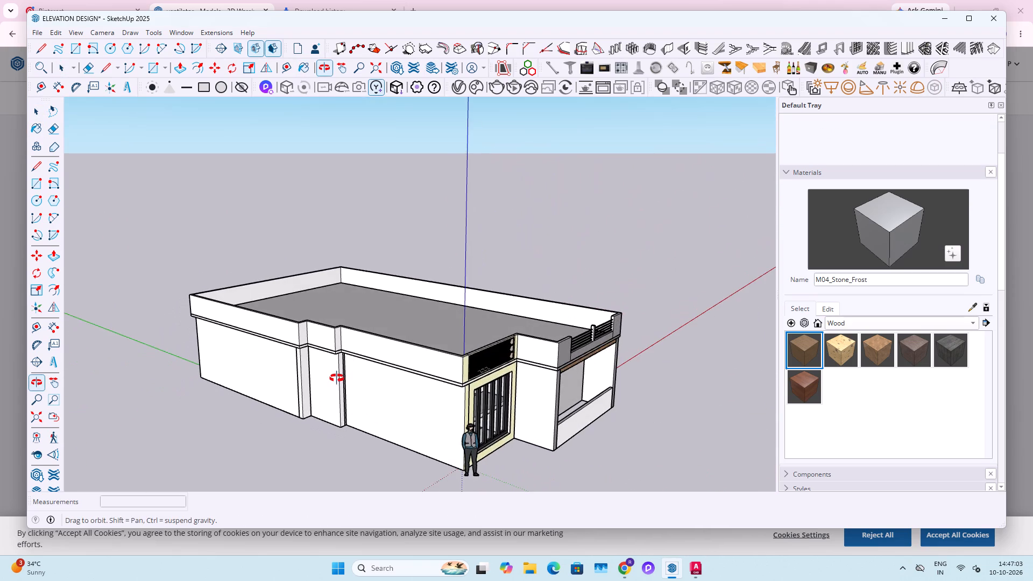
middle_click_drag(337, 378, 251, 366)
middle_click_drag(473, 392, 348, 401)
scroll(385, 431, "up", 9)
middle_click_drag(397, 339, 392, 304, "shift")
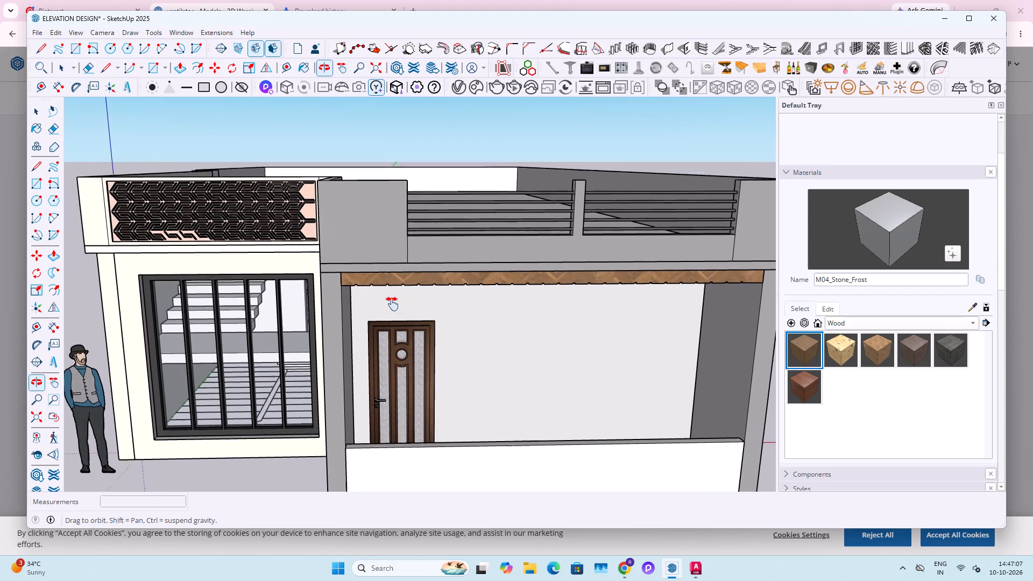
middle_click_drag(392, 304, 373, 366, "shift")
scroll(386, 387, "up", 4)
left_click(386, 387)
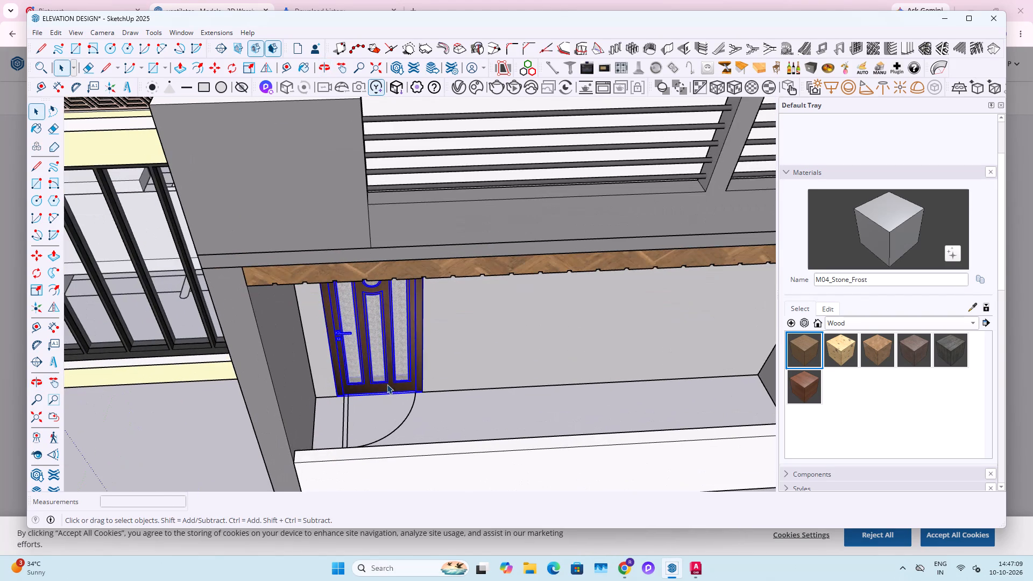
key("m")
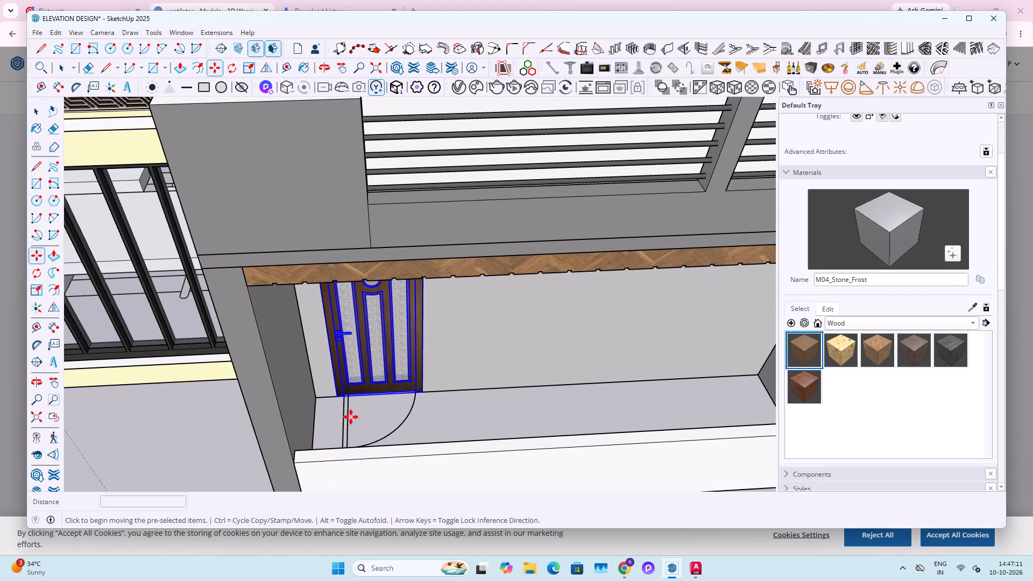
key("m")
left_click(423, 394)
scroll(468, 413, "down", 2, "ctrl")
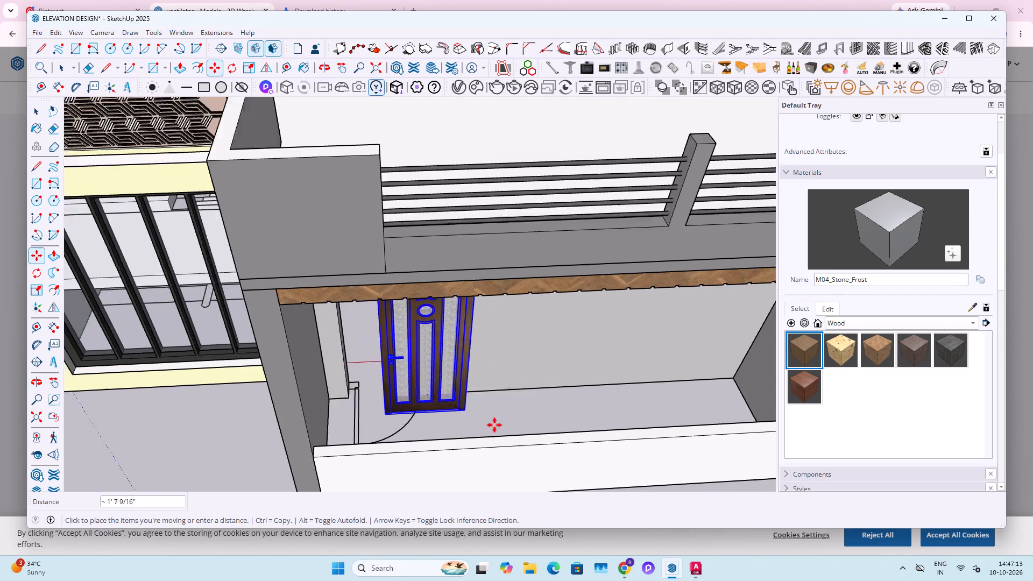
scroll(494, 425, "down", 7, "ctrl")
scroll(628, 412, "down", 4)
middle_click_drag(632, 393, 272, 348)
scroll(409, 343, "down", 6)
middle_click_drag(600, 331, 304, 257)
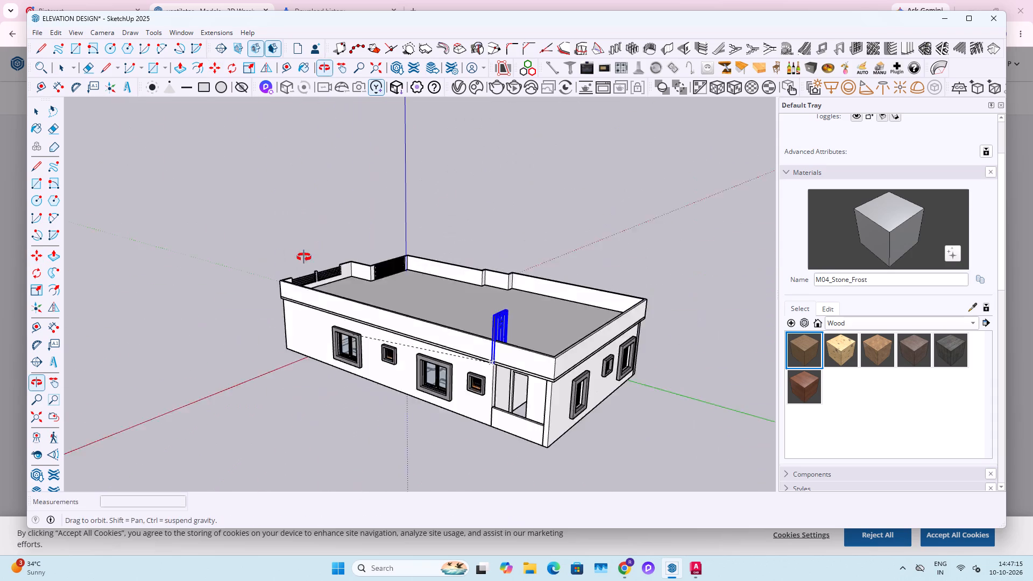
middle_click_drag(304, 257, 294, 257)
scroll(534, 405, "up", 8)
middle_click_drag(427, 415, 751, 467)
scroll(667, 424, "up", 12)
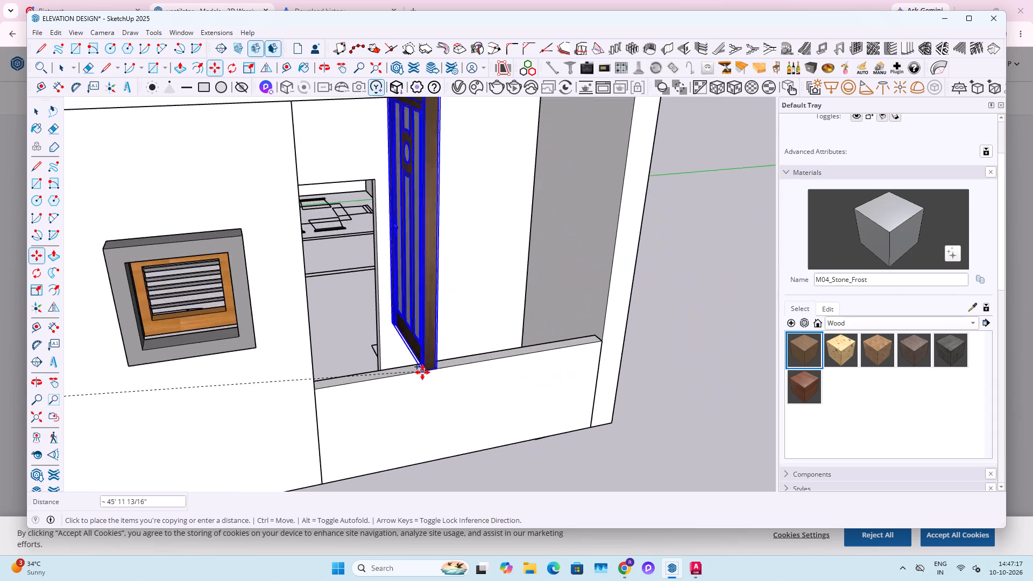
scroll(422, 372, "up", 1)
middle_click_drag(422, 372, 409, 433)
scroll(346, 367, "up", 4)
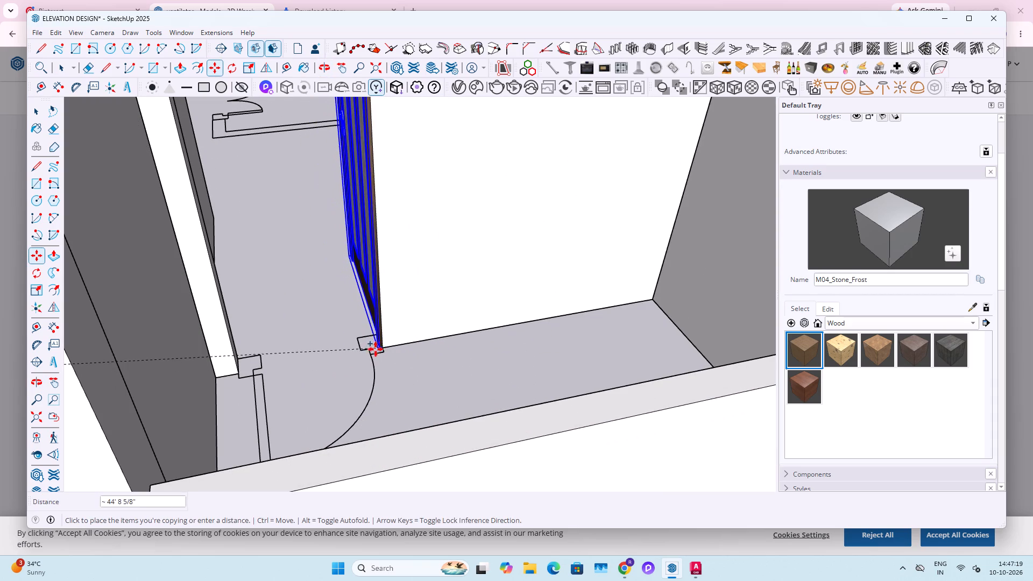
left_click(351, 360)
scroll(372, 360, "up", 3)
left_click(372, 358)
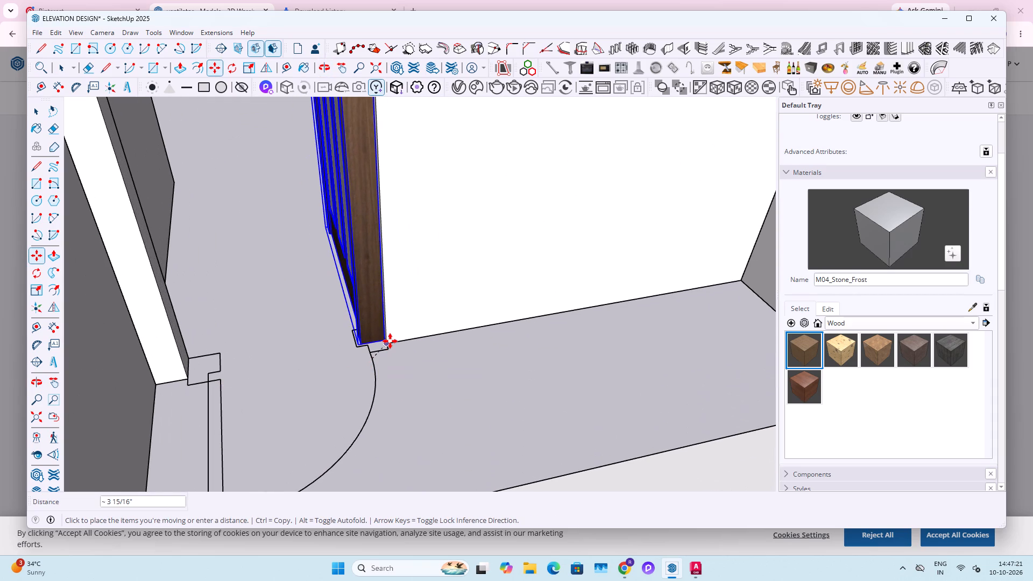
left_click(390, 341)
key("space")
Rotate the copied door 90 degrees about the vertical axis so it runs parallel to the side porch's back wall.
scroll(363, 369, "down", 4)
key("q")
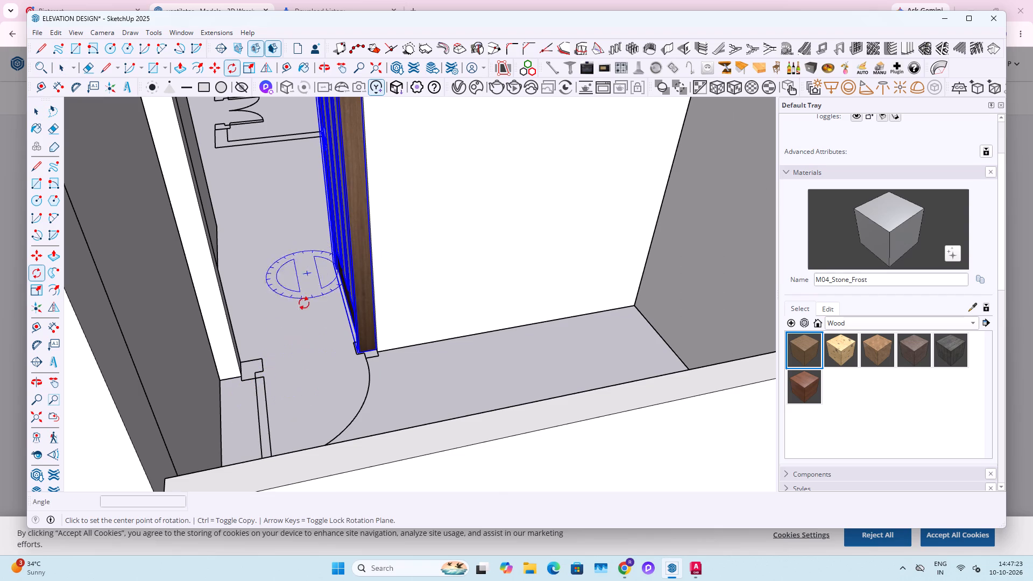
left_click(303, 288)
left_click(321, 350)
type("90")
key("Return")
key("space")
left_click(314, 294)
Move the rotated door by its bottom corner to the jamb corner of the side porch doorway.
scroll(288, 265, "up", 2)
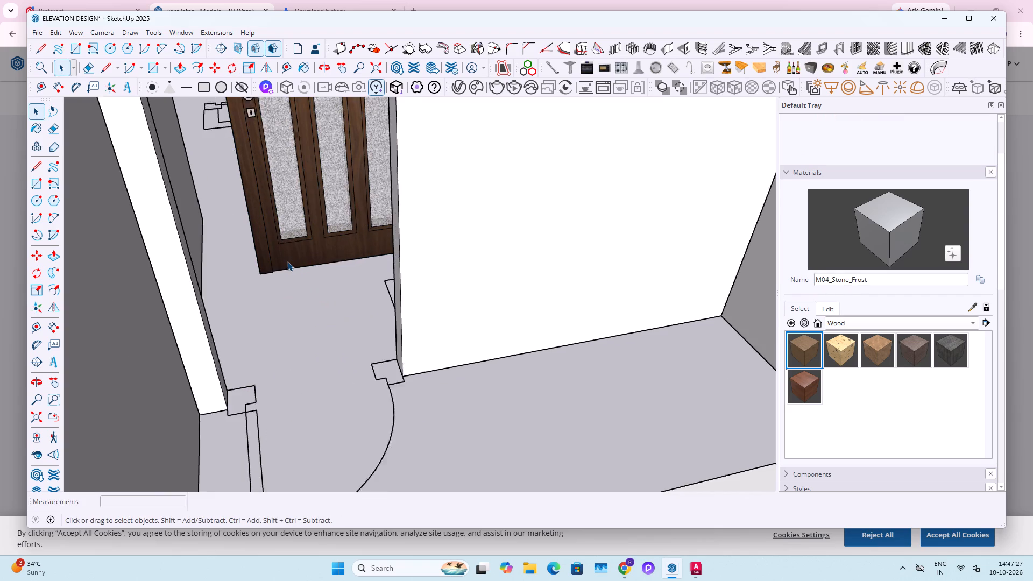
scroll(287, 261, "up", 1)
left_click(287, 258)
key("m")
scroll(260, 272, "up", 4)
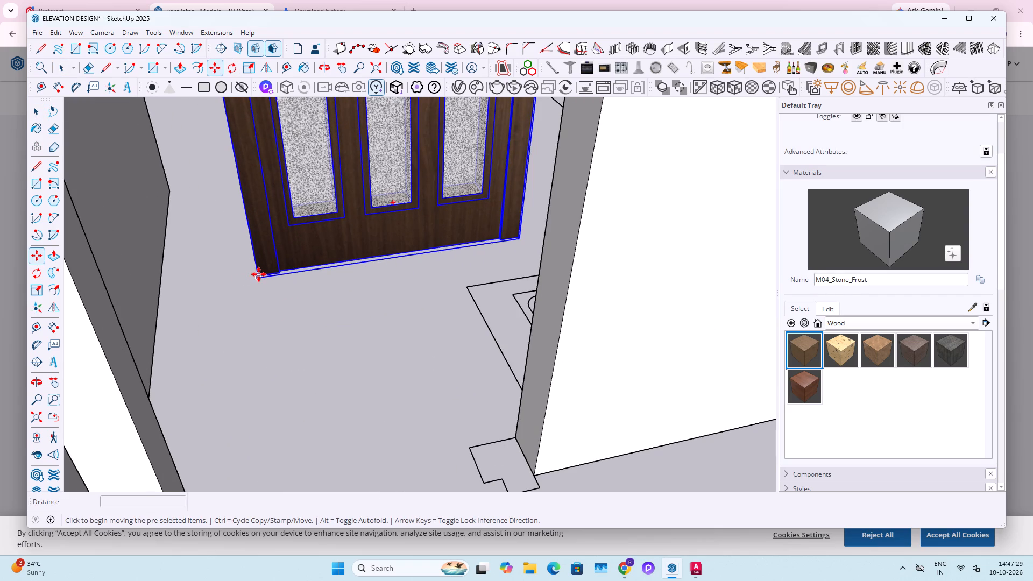
left_click(259, 274)
scroll(322, 298, "down", 13)
middle_click_drag(305, 346, 296, 340, "shift")
scroll(294, 339, "up", 5)
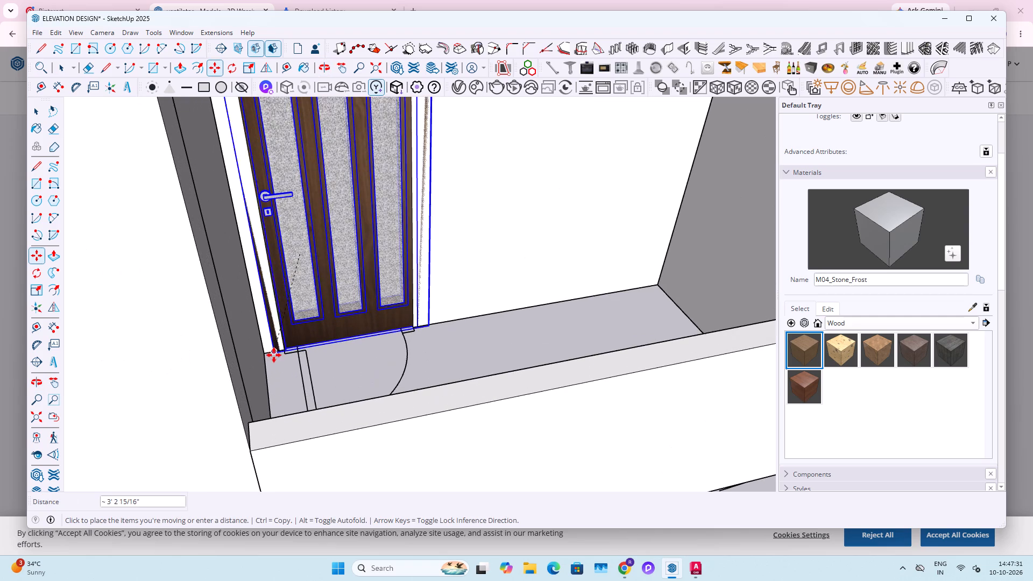
left_click(284, 351)
key("space")
Inside the wall group, push the doorway's jamb face back about 4" to meet the edge of the door frame.
double_click(527, 261)
scroll(427, 268, "up", 3)
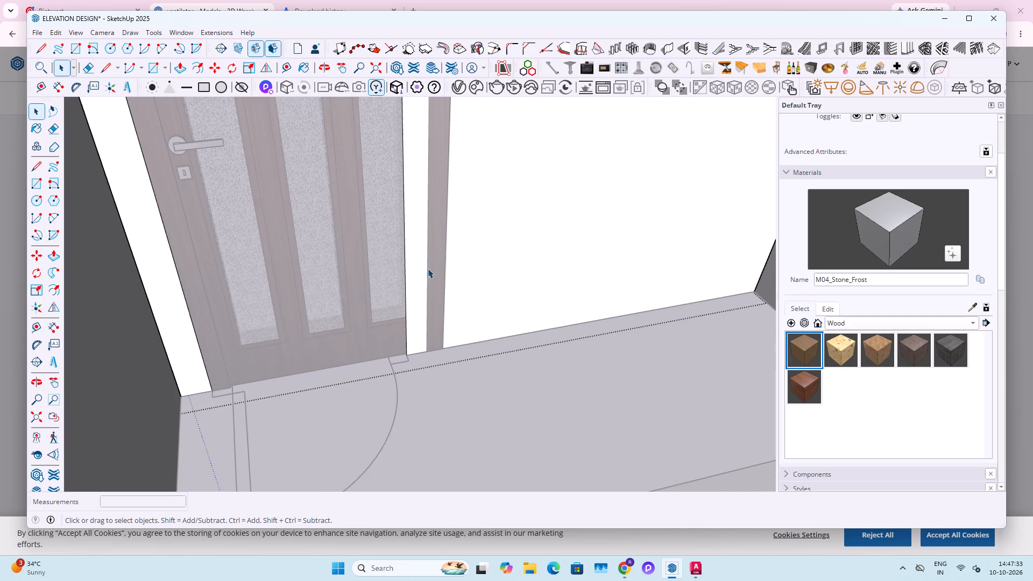
scroll(428, 268, "up", 1)
left_click(402, 278)
key("p")
left_click(402, 278)
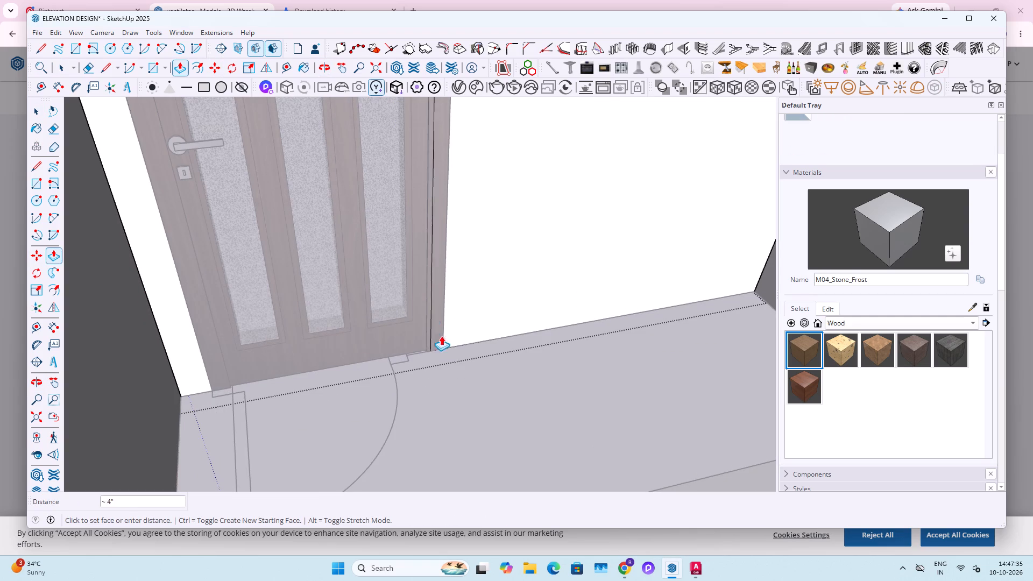
left_click(444, 347)
key("space")
scroll(444, 354, "down", 15)
key("Escape")
Move the side porch door 1" inward into its wall opening.
middle_click_drag(445, 229, 473, 333, "shift")
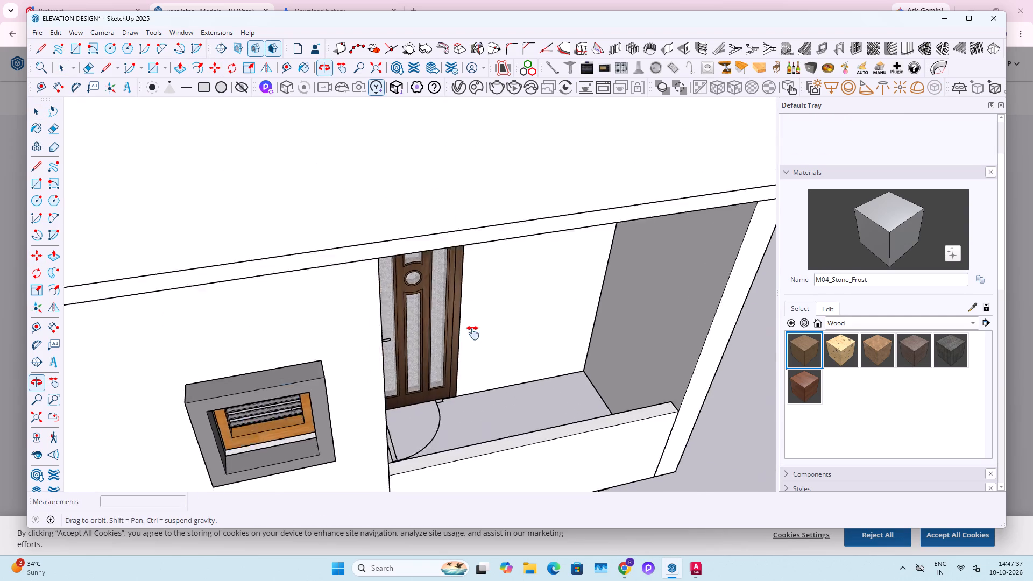
middle_click_drag(473, 333, 413, 229, "shift")
scroll(437, 354, "up", 9)
middle_click_drag(427, 350, 344, 320)
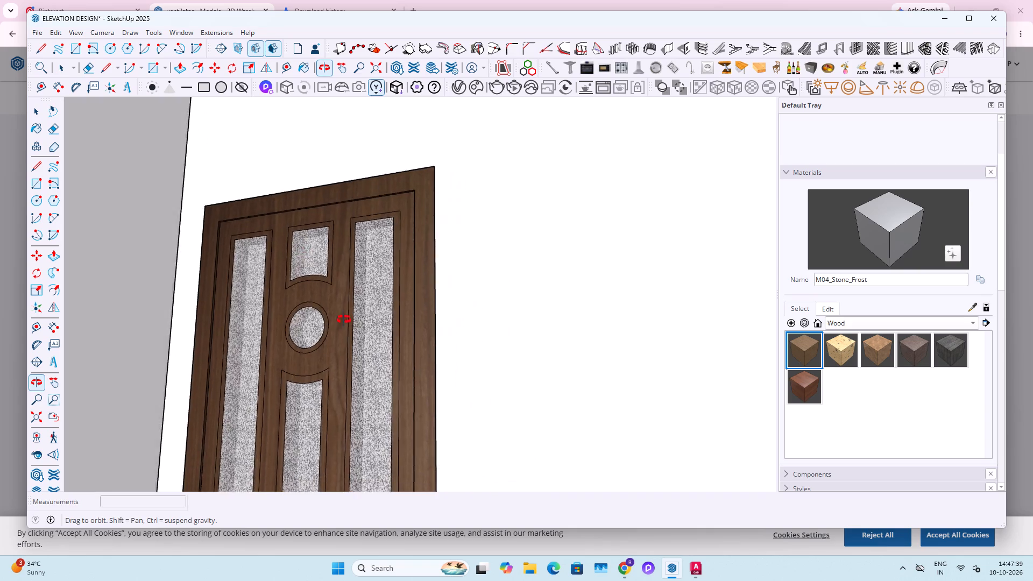
middle_click_drag(344, 320, 411, 356)
scroll(413, 356, "down", 8)
middle_click_drag(442, 409, 463, 330)
scroll(416, 337, "up", 3)
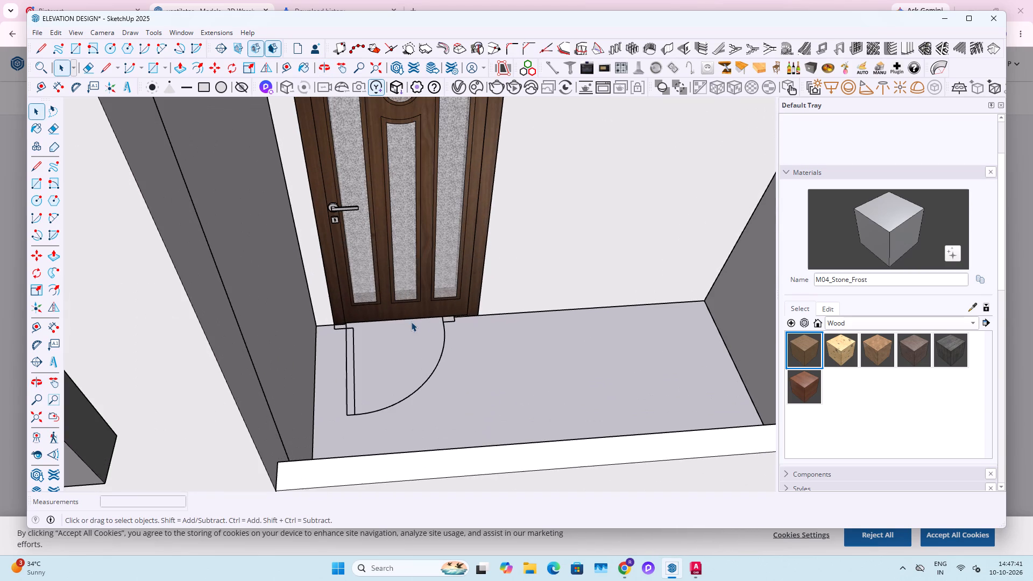
left_click(408, 311)
key("m")
left_click(419, 362)
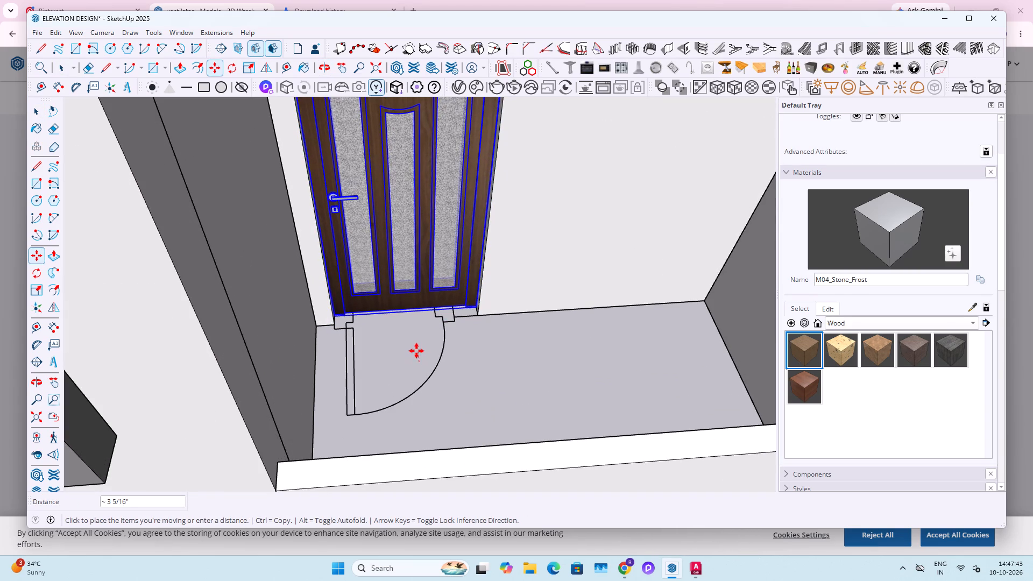
type("1\"")
key("Return")
key("space")
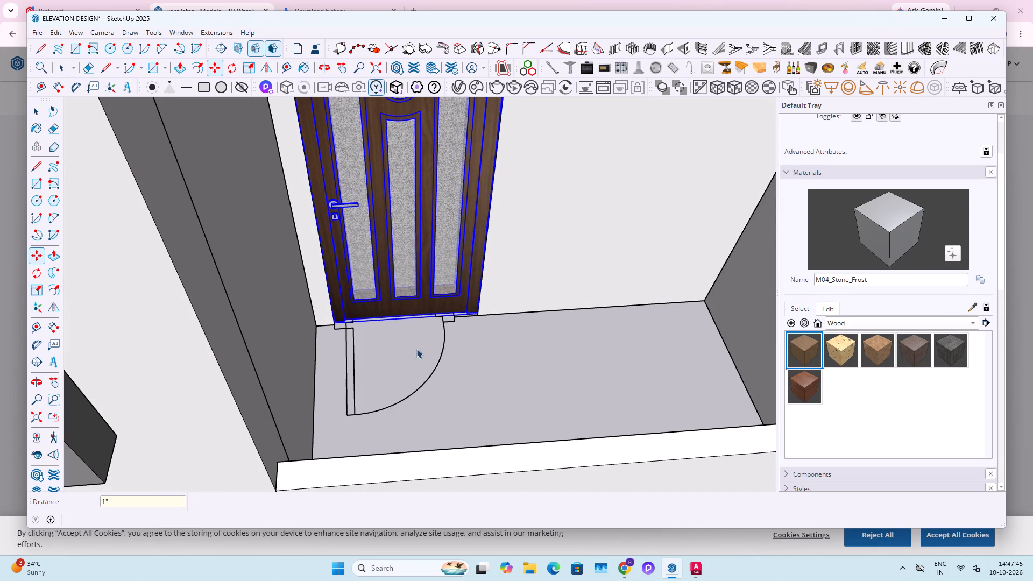
Flip the side porch door across its width to swap the handle to the opposite side.
scroll(356, 309, "up", 13)
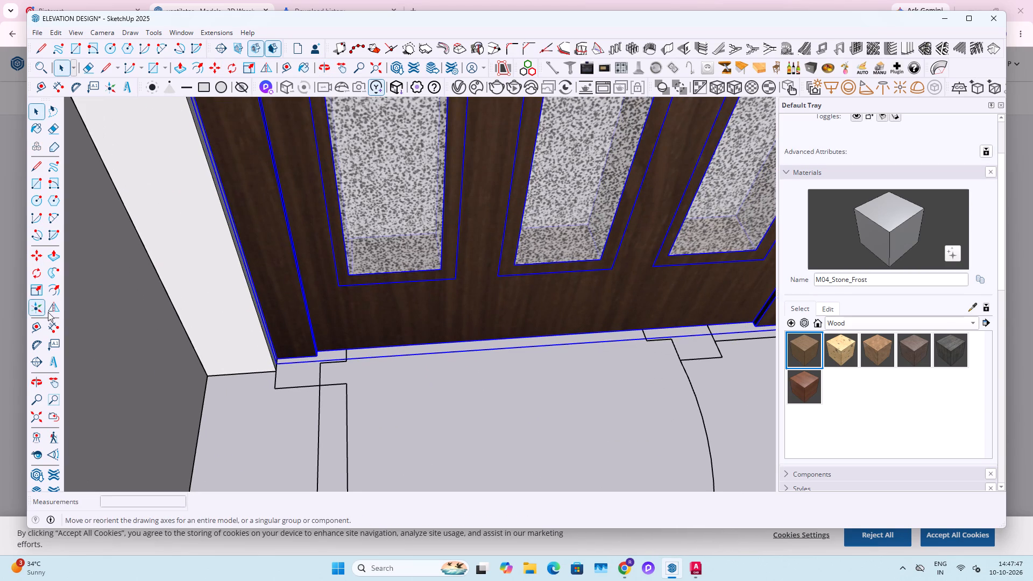
left_click(48, 312)
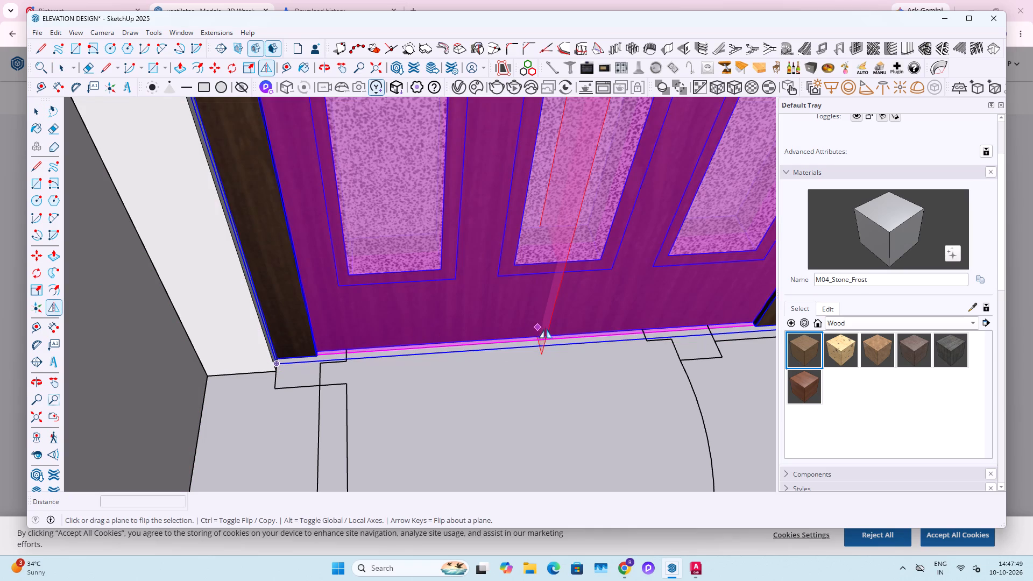
left_click(549, 336)
key("space")
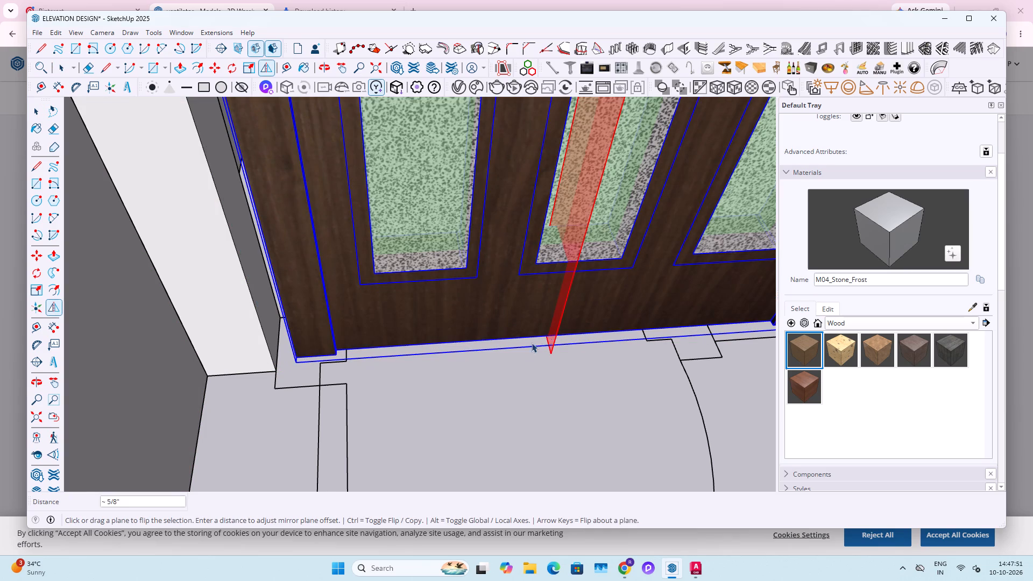
key("Escape")
key("Escape")
key("space")
Move the flipped door by its bottom corner back against the doorway's jamb.
middle_click_drag(319, 324, 348, 325)
key("m")
scroll(302, 356, "up", 9)
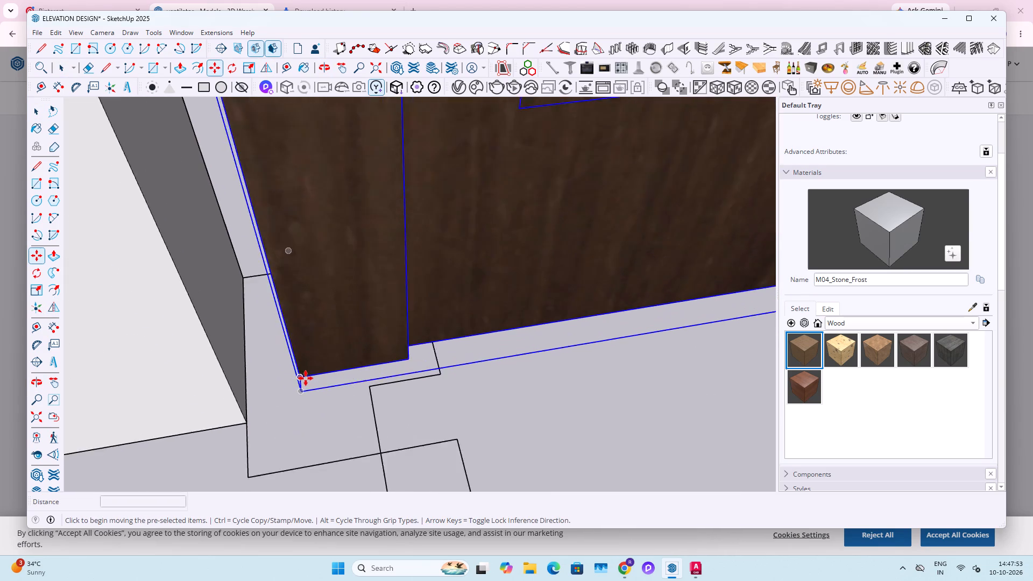
scroll(306, 378, "up", 6)
left_click(290, 375)
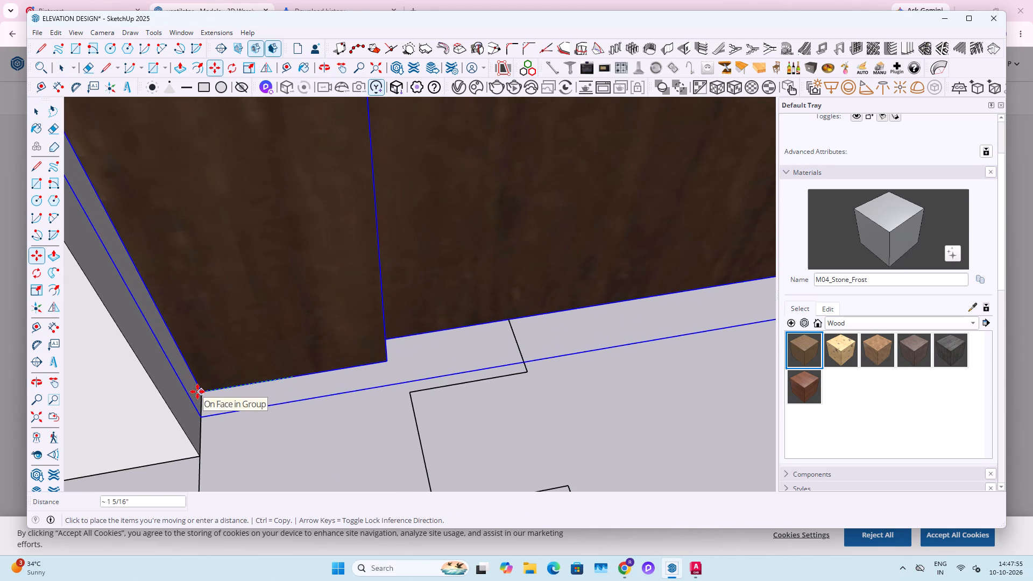
left_click(197, 392)
key("space")
scroll(235, 423, "down", 20)
scroll(235, 423, "down", 13)
key("space")
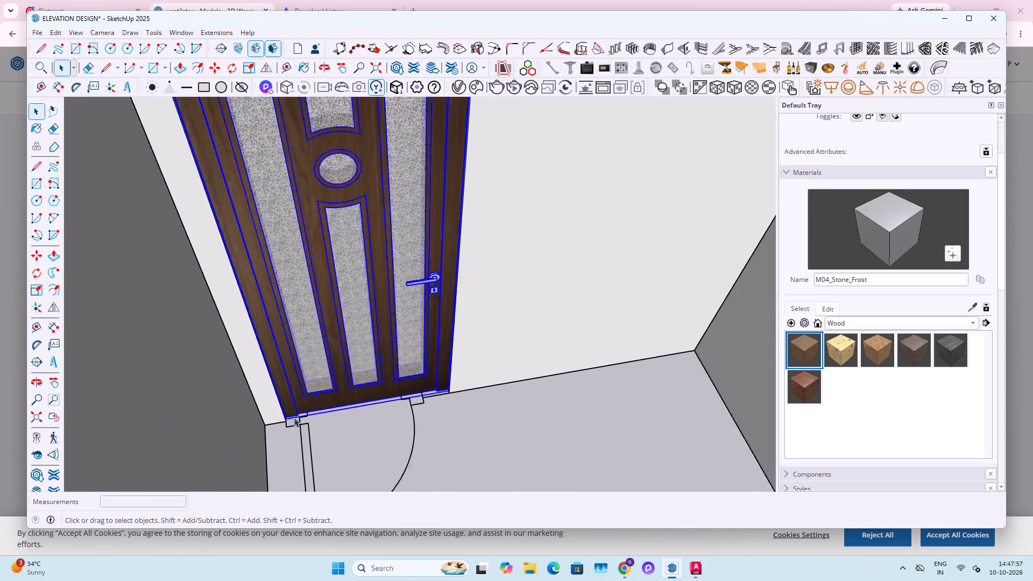
scroll(294, 417, "down", 14)
left_click(535, 423)
Hide the human scale figure standing beside the front of the house.
middle_click_drag(162, 416, 147, 299)
middle_click_drag(195, 337, 352, 338, "shift")
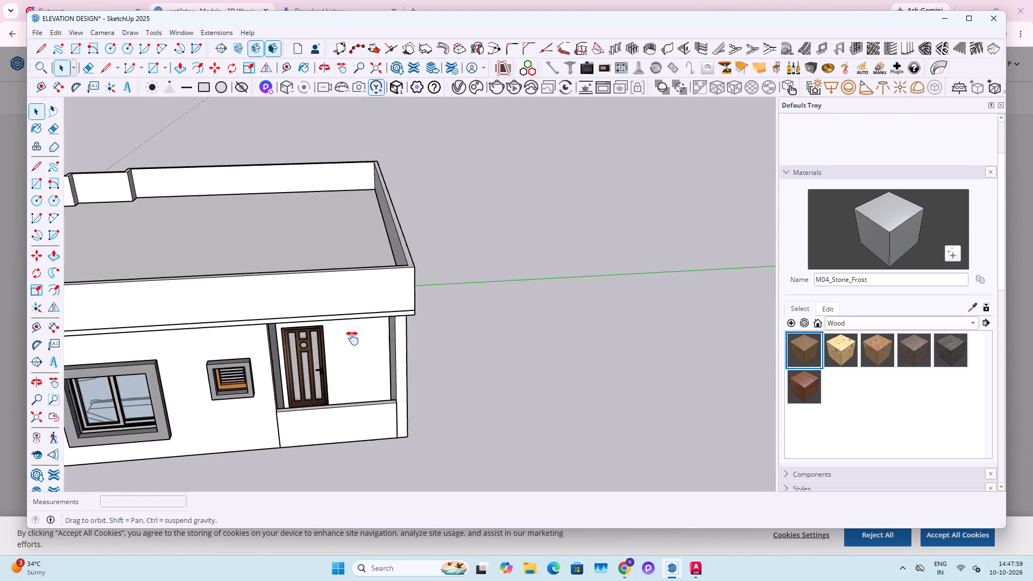
middle_click_drag(352, 338, 555, 339, "shift")
scroll(506, 327, "down", 5)
middle_click_drag(362, 360, 739, 288)
scroll(486, 308, "up", 2)
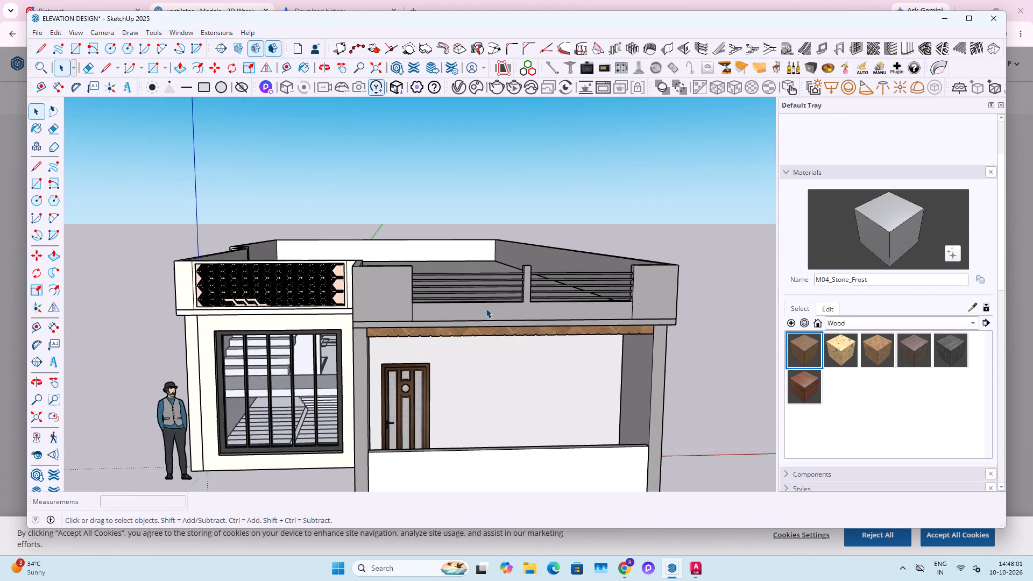
middle_click_drag(466, 352, 449, 307)
scroll(454, 318, "down", 3)
left_click(232, 363)
right_click(232, 362)
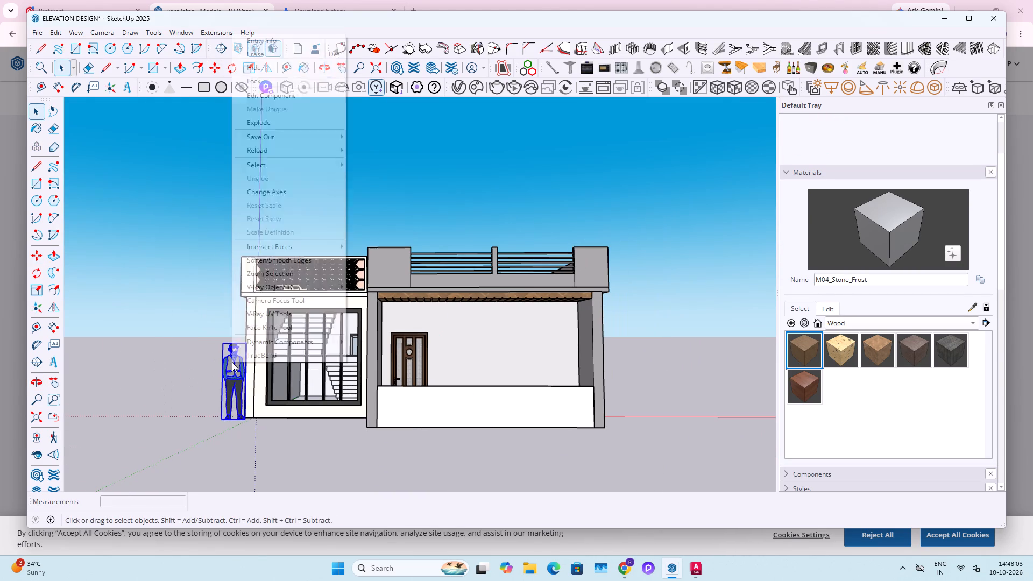
left_click(273, 65)
Paint the low white wall of the front porch with the M04_Stone_Frost grey material.
middle_click_drag(455, 331, 447, 349)
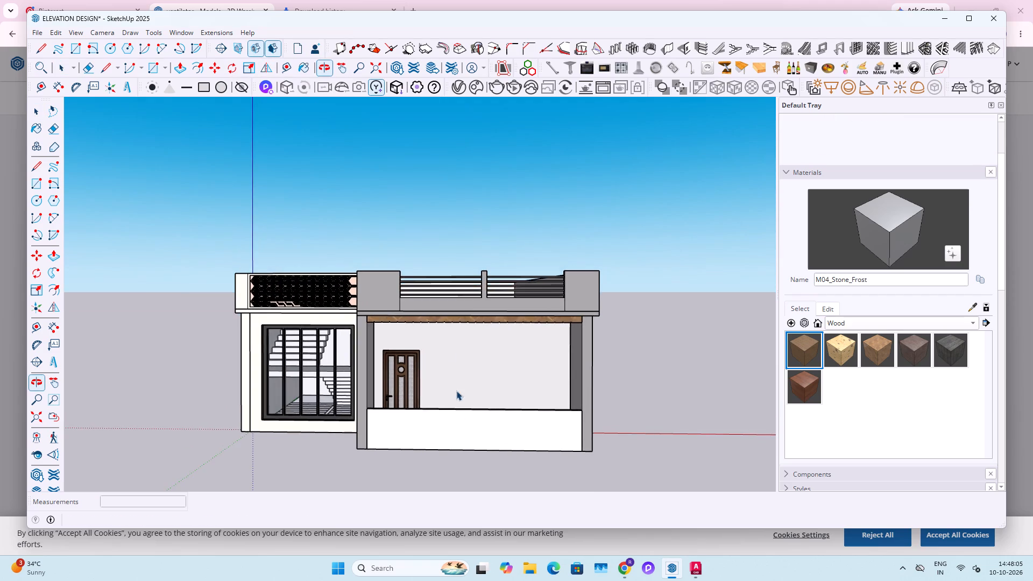
scroll(469, 430, "up", 3)
left_click(892, 231)
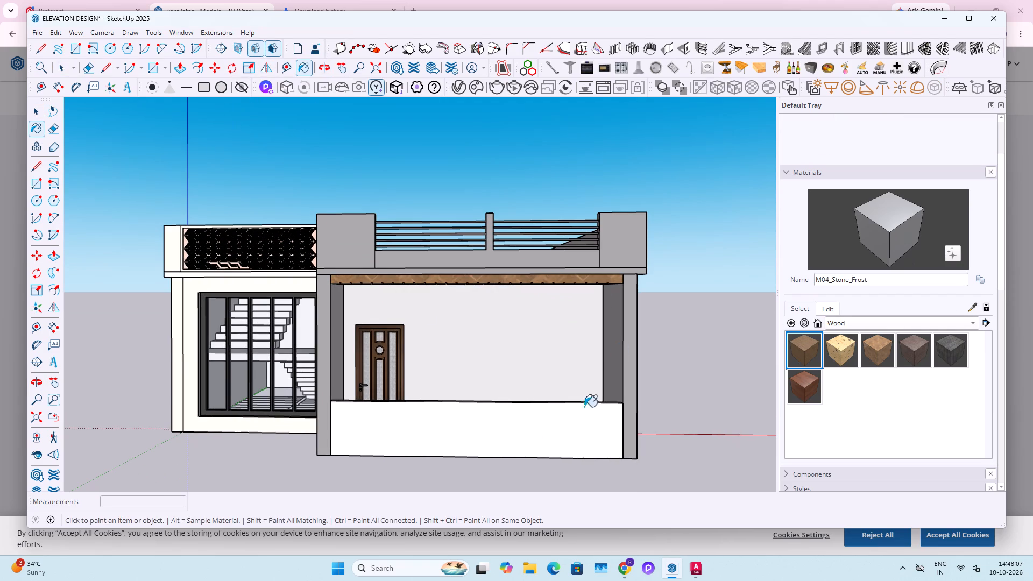
left_click(576, 422)
key("space")
left_click(716, 386)
middle_click_drag(557, 389, 586, 389)
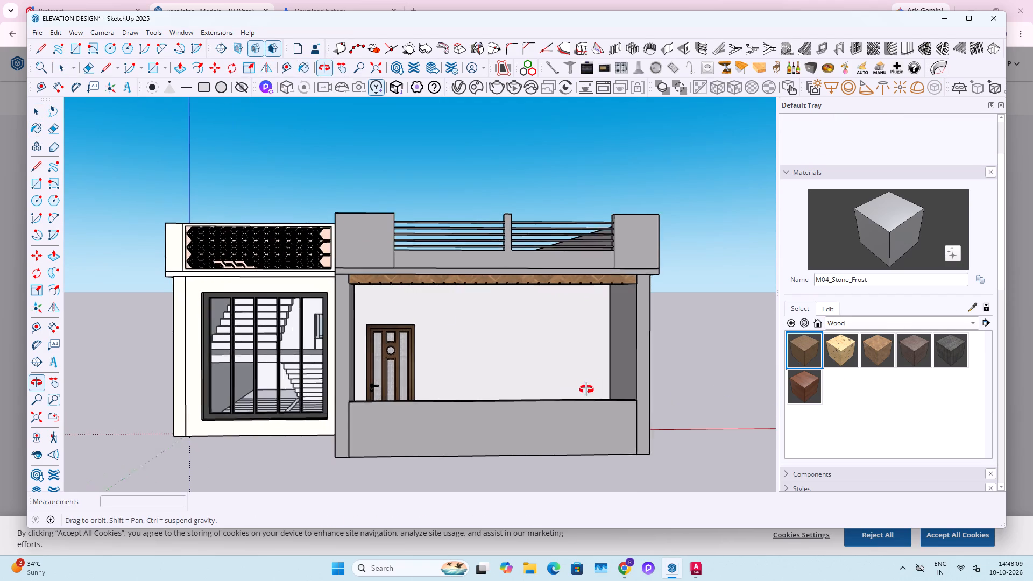
middle_click_drag(586, 389, 587, 391)
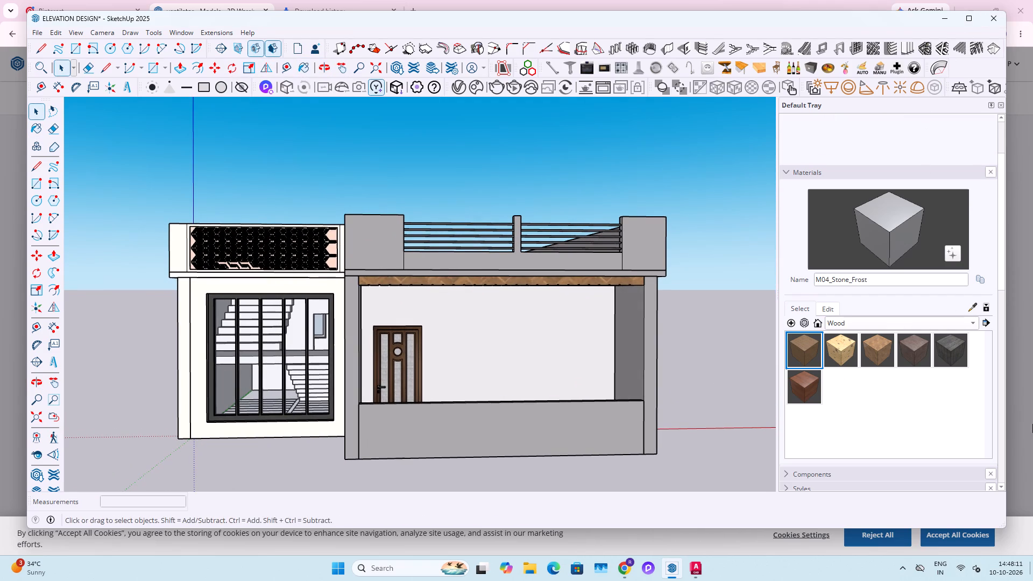
Maximize the model window.
left_click(967, 17)
middle_click_drag(444, 342, 457, 341, "shift")
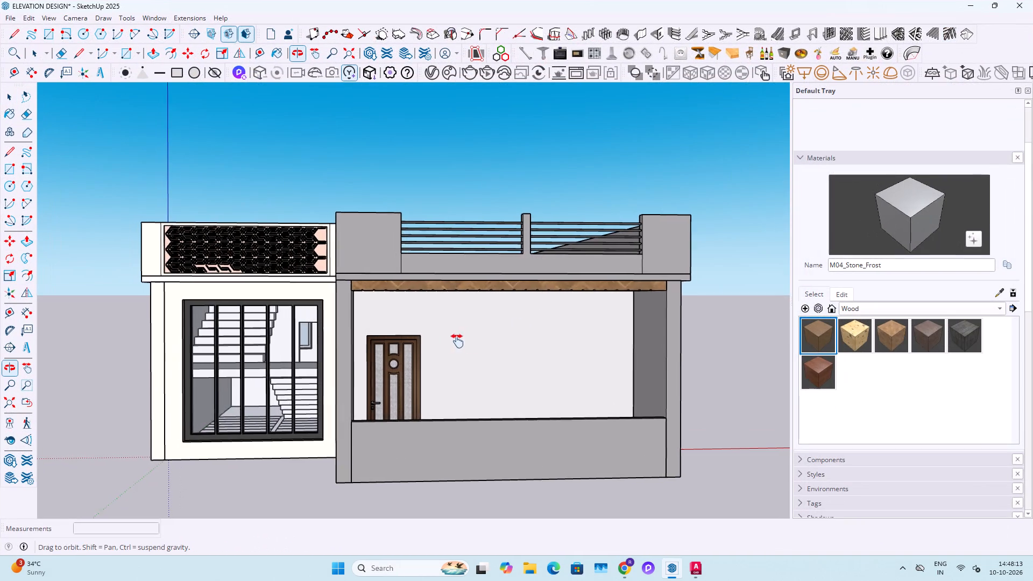
Frame the whole front elevation in view and add it as a new scene.
middle_click_drag(457, 341, 499, 339, "shift")
scroll(499, 339, "up", 1)
scroll(499, 339, "down", 1)
middle_click_drag(499, 337, 500, 345, "shift")
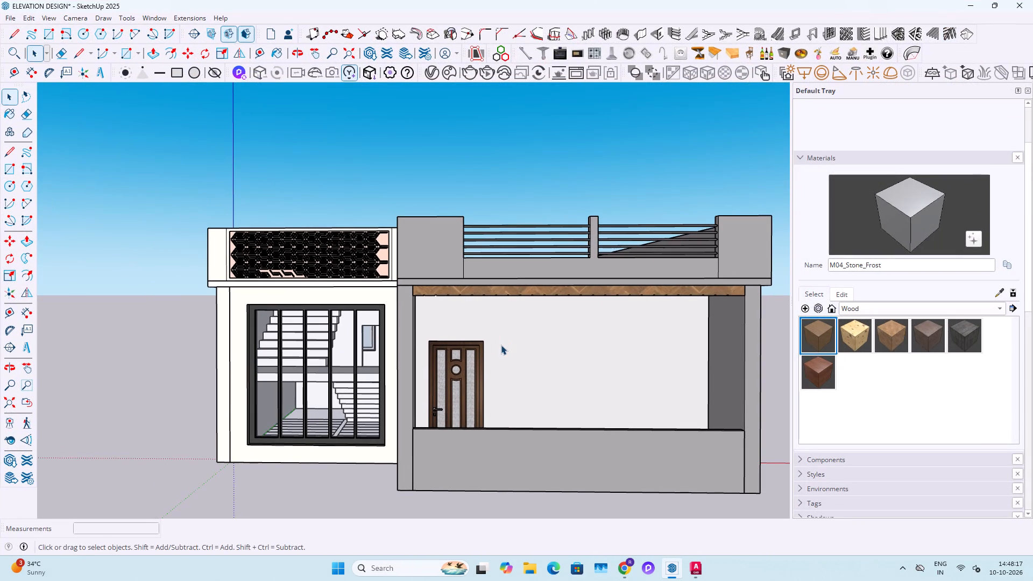
scroll(855, 403, "down", 2)
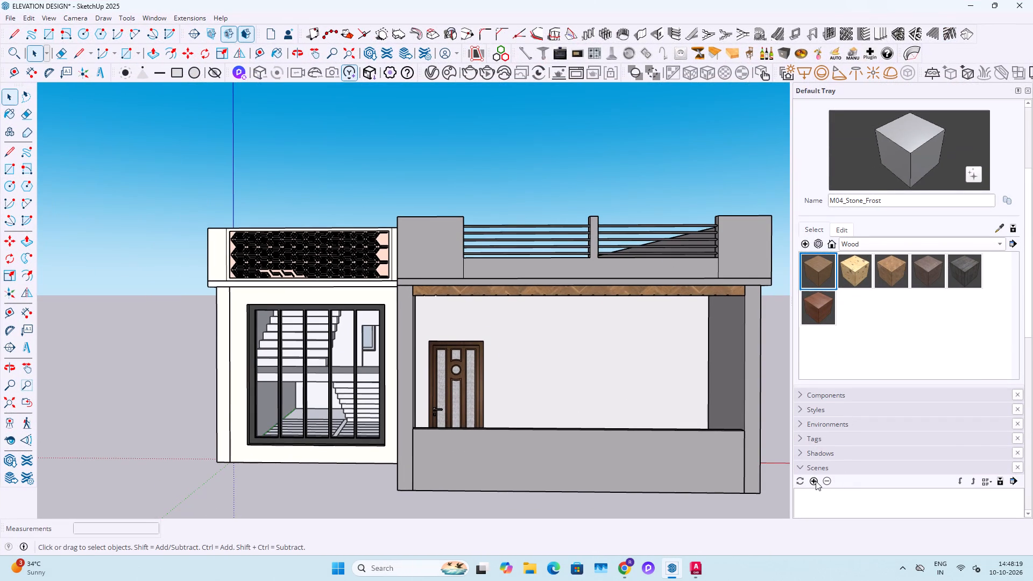
left_click(816, 481)
left_click(613, 171)
Save the model and purge its unused items.
scroll(602, 377, "up", 3)
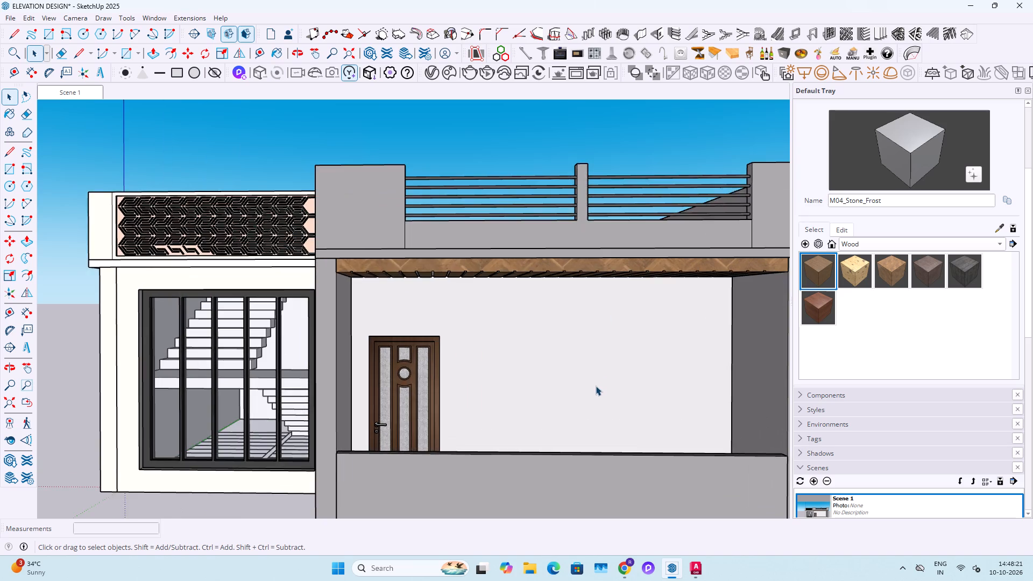
scroll(596, 386, "up", 3)
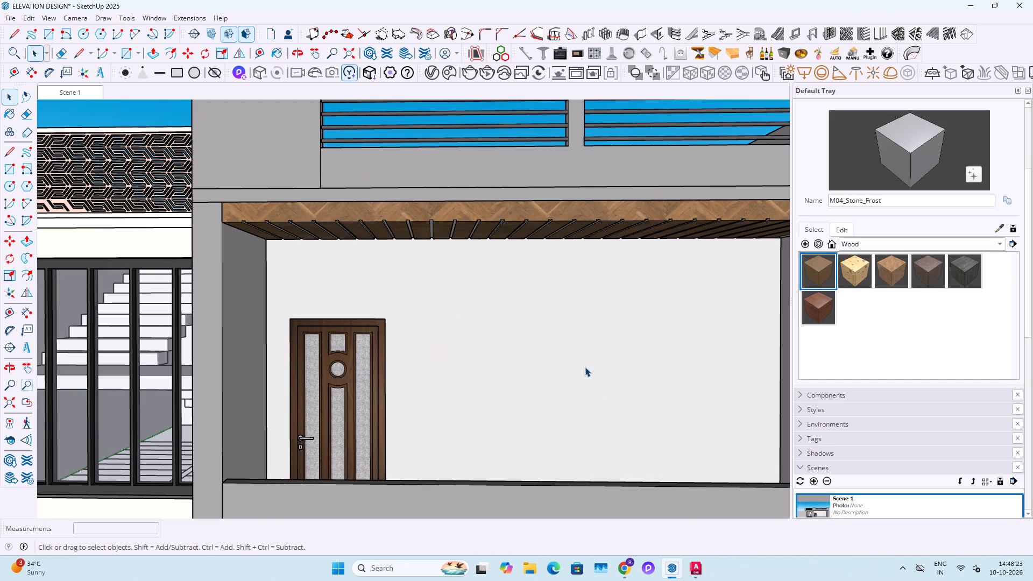
middle_click_drag(635, 363, 391, 359, "shift")
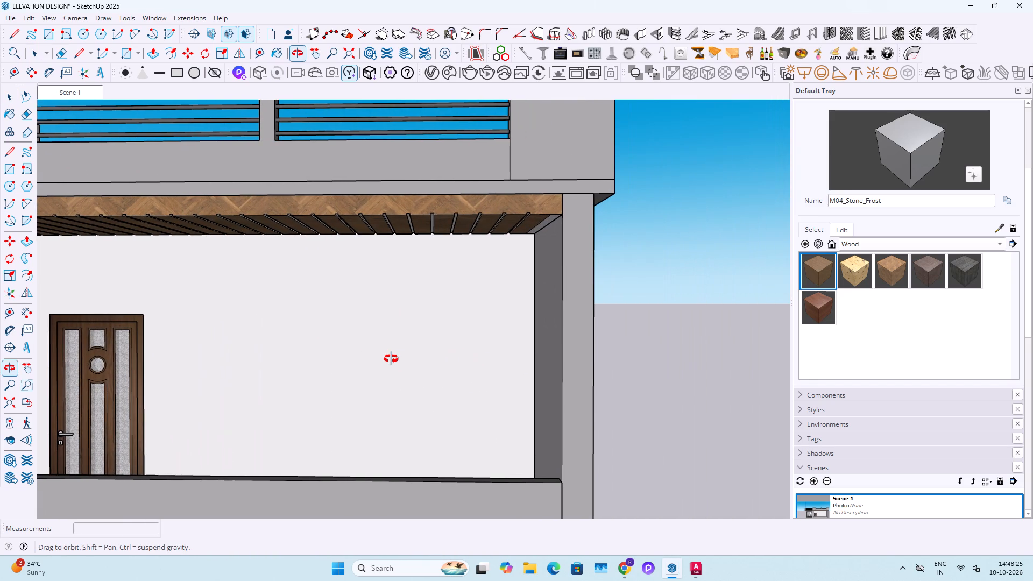
middle_click_drag(391, 359, 396, 360, "shift")
key("ctrl+s")
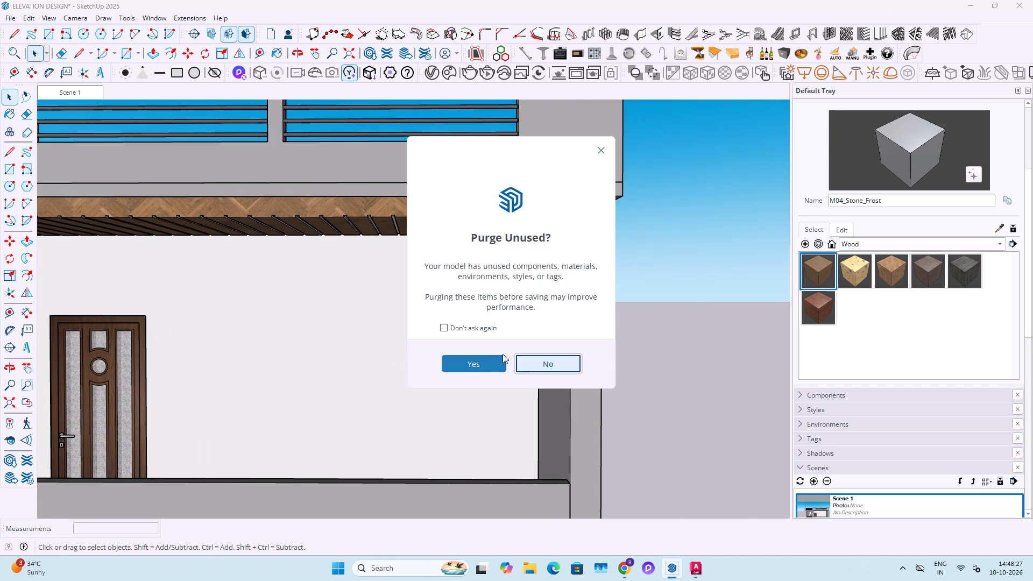
left_click(487, 364)
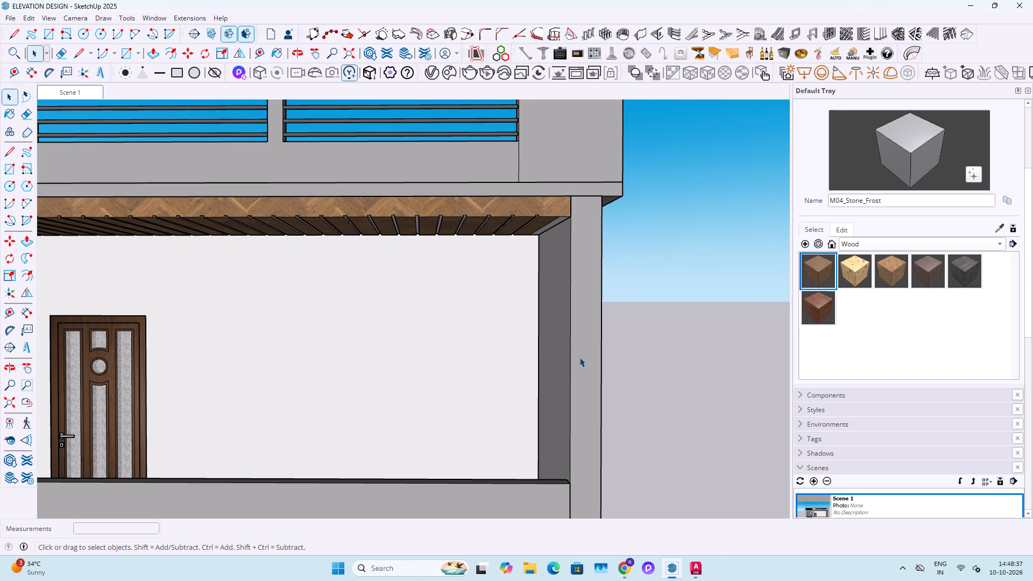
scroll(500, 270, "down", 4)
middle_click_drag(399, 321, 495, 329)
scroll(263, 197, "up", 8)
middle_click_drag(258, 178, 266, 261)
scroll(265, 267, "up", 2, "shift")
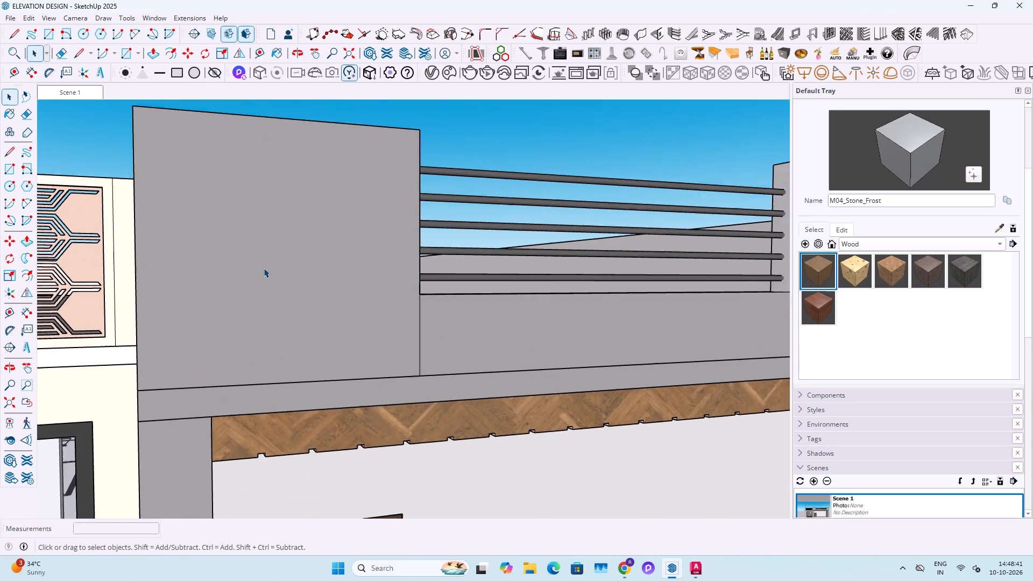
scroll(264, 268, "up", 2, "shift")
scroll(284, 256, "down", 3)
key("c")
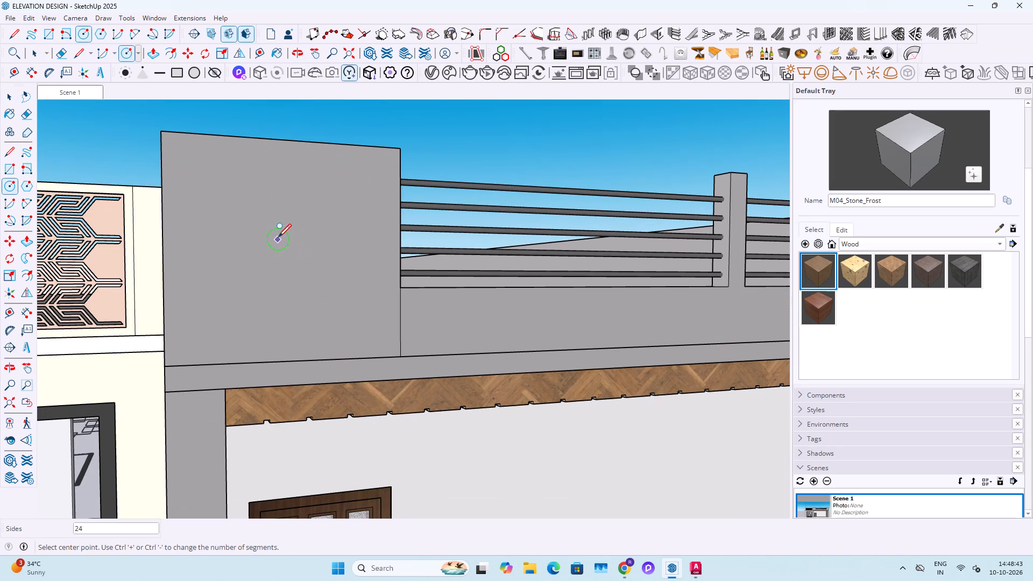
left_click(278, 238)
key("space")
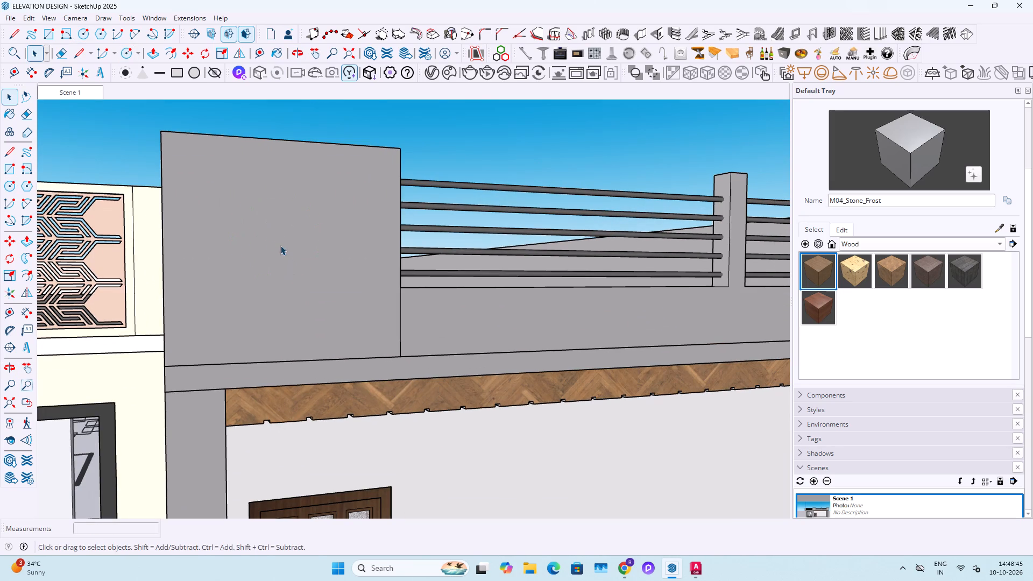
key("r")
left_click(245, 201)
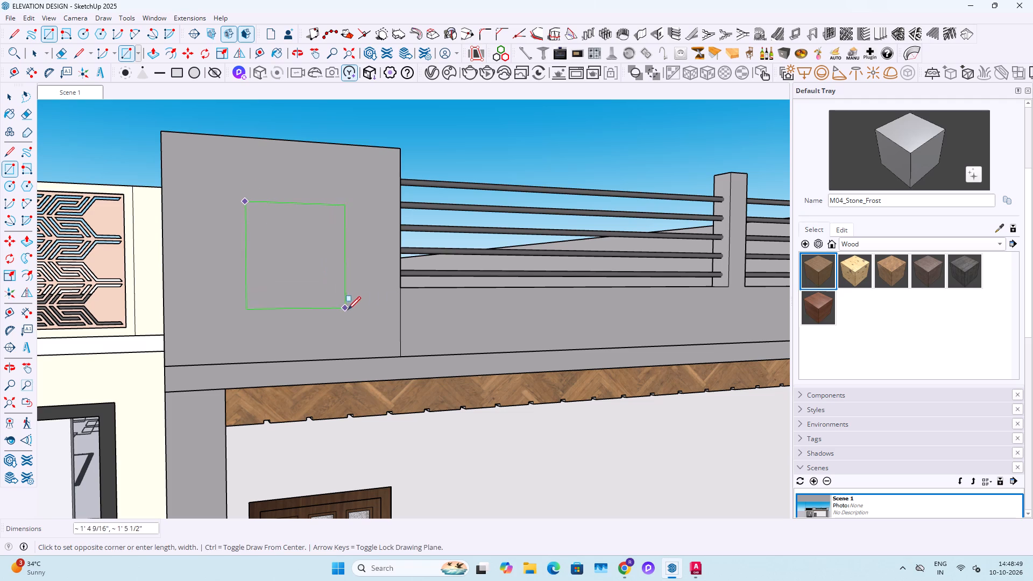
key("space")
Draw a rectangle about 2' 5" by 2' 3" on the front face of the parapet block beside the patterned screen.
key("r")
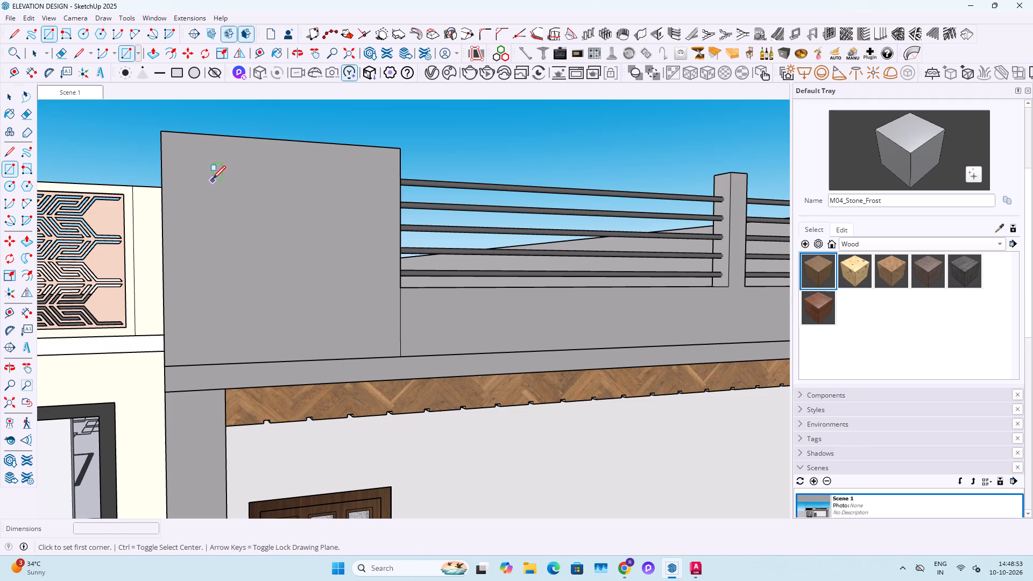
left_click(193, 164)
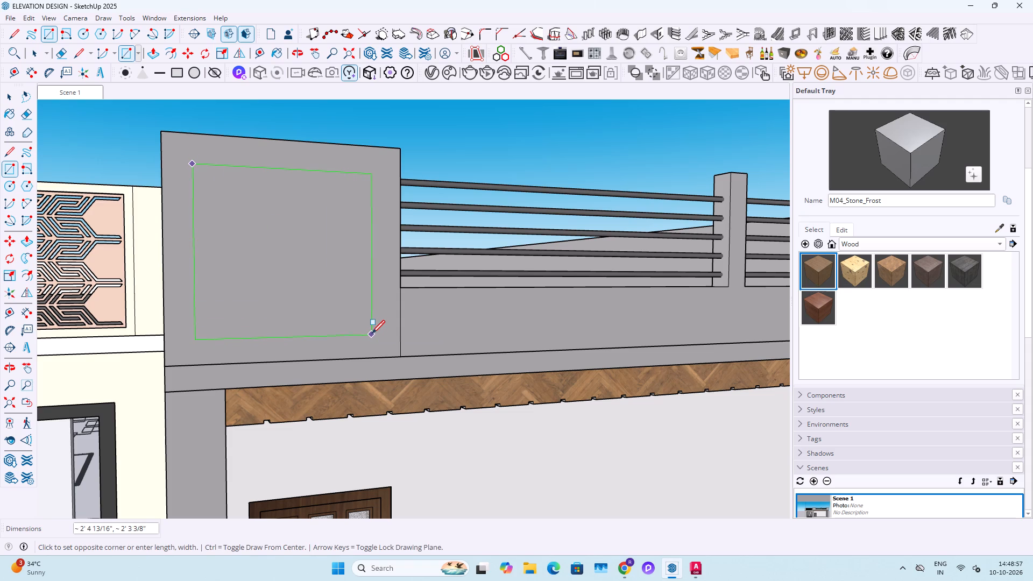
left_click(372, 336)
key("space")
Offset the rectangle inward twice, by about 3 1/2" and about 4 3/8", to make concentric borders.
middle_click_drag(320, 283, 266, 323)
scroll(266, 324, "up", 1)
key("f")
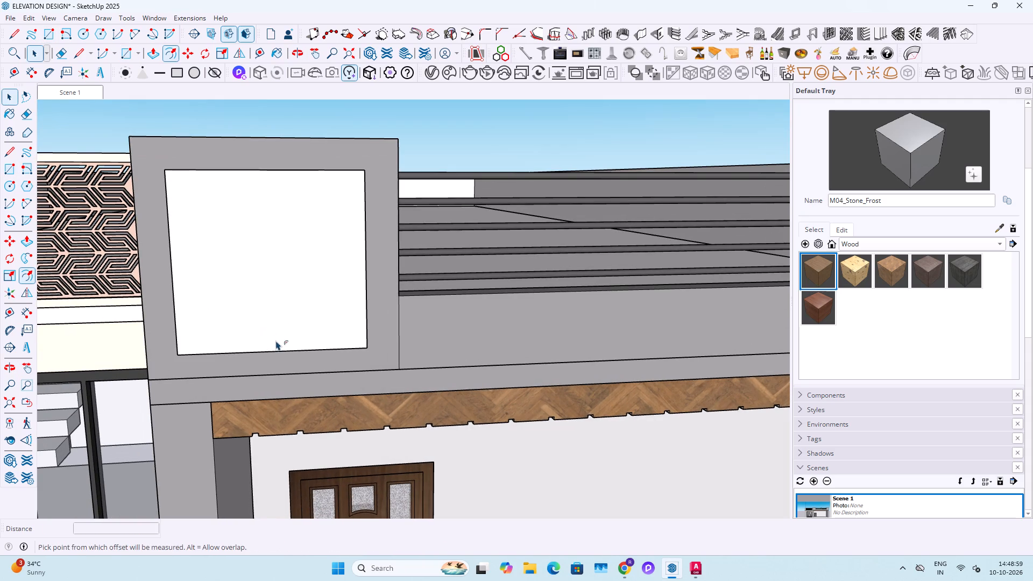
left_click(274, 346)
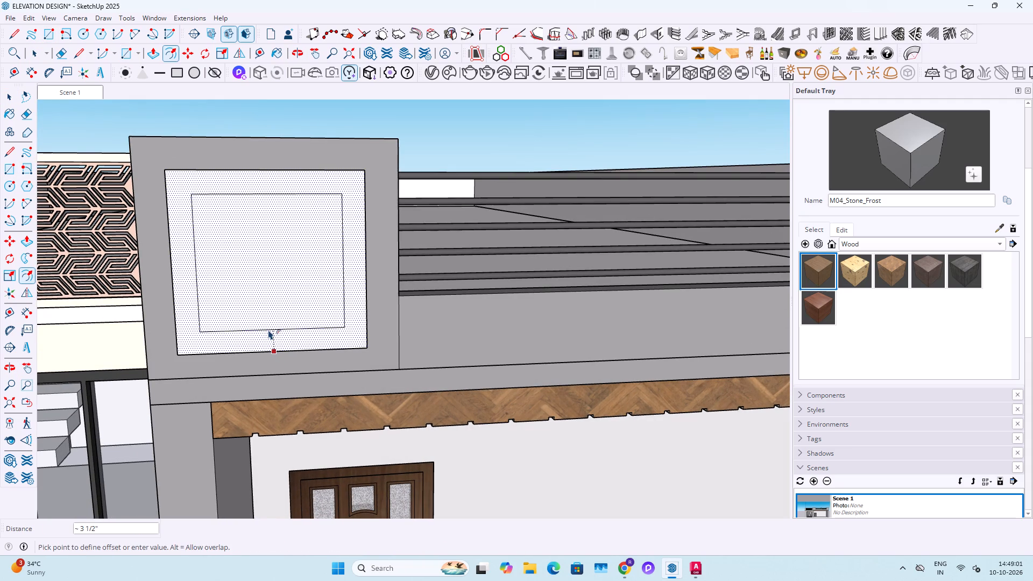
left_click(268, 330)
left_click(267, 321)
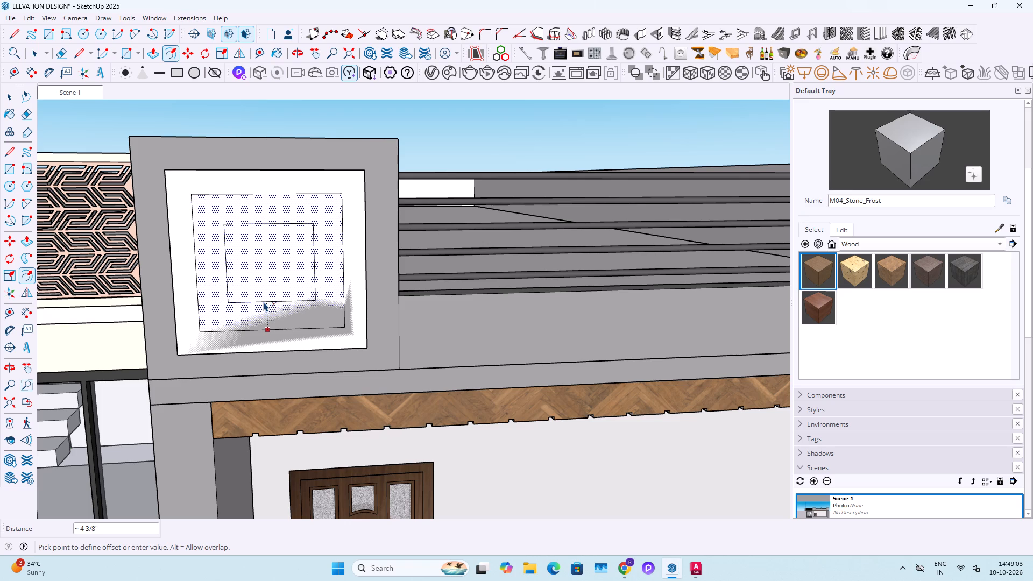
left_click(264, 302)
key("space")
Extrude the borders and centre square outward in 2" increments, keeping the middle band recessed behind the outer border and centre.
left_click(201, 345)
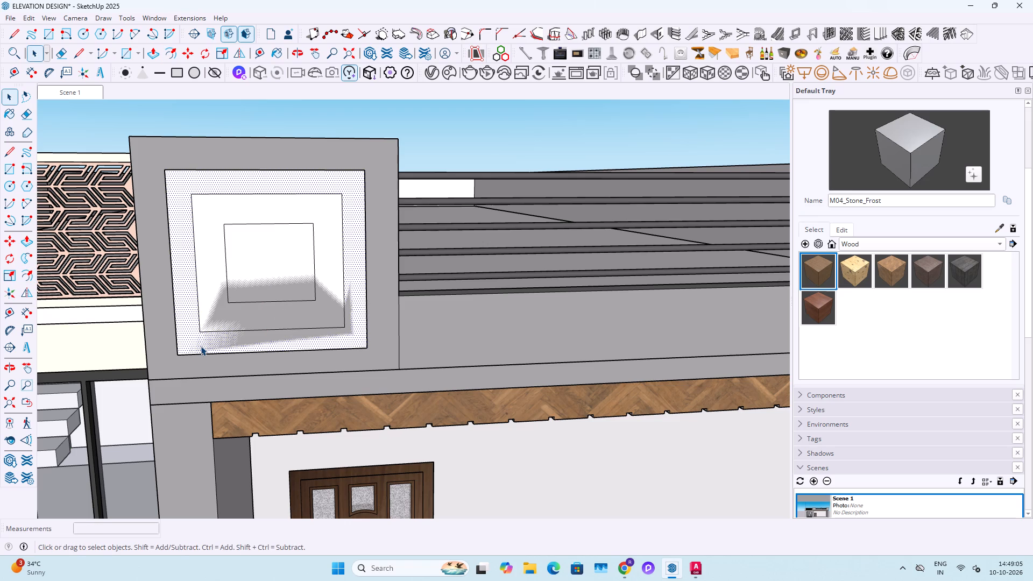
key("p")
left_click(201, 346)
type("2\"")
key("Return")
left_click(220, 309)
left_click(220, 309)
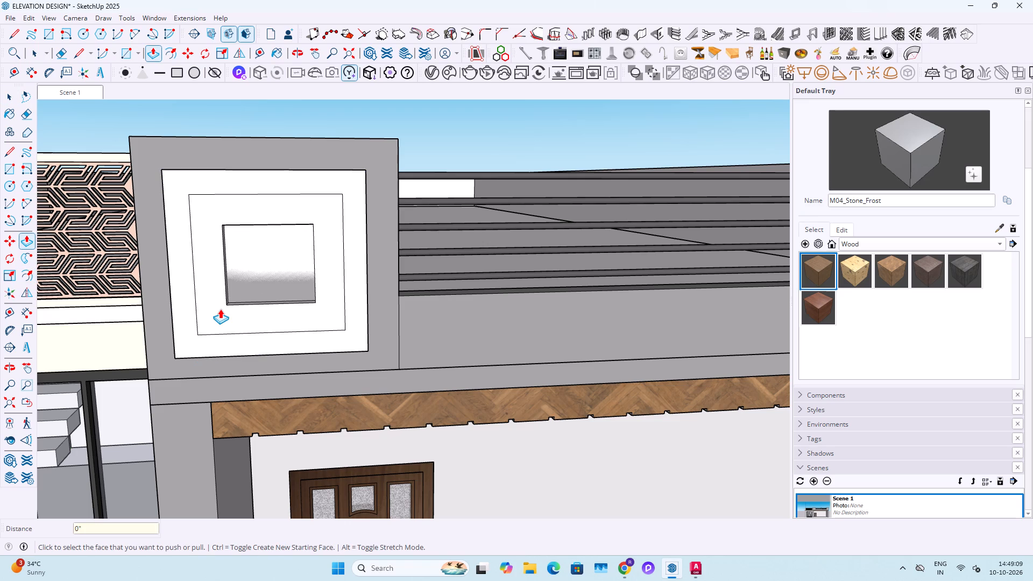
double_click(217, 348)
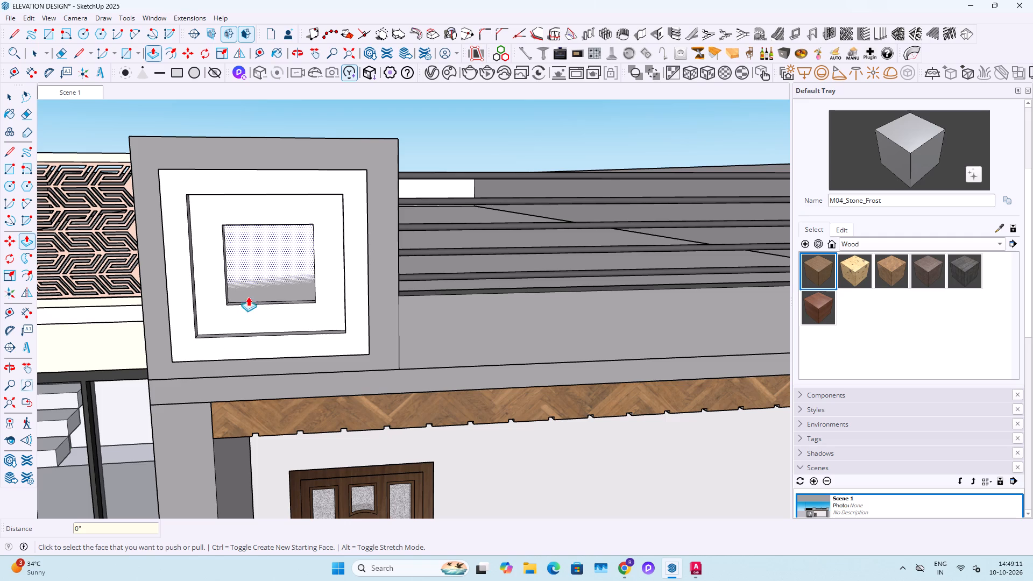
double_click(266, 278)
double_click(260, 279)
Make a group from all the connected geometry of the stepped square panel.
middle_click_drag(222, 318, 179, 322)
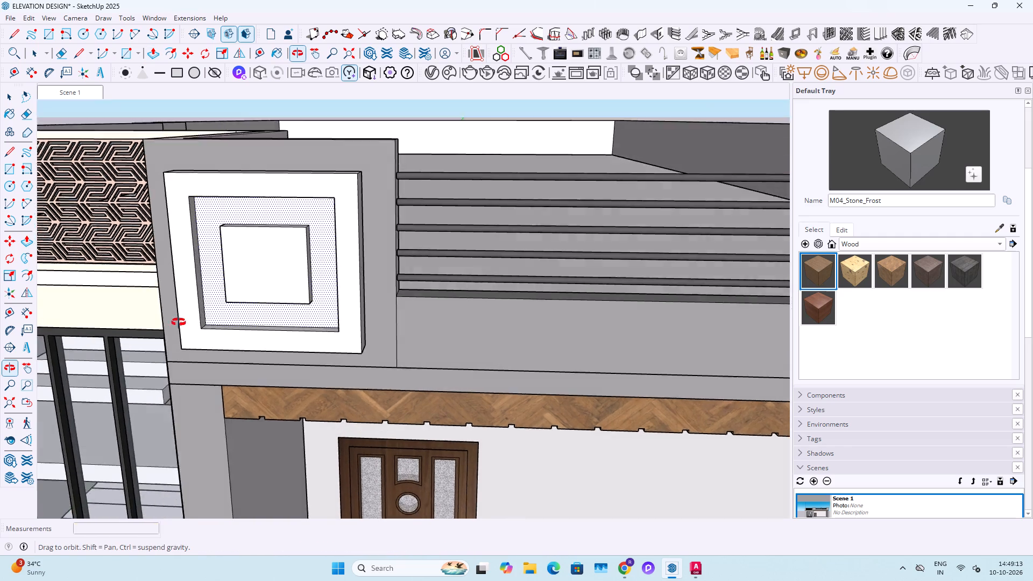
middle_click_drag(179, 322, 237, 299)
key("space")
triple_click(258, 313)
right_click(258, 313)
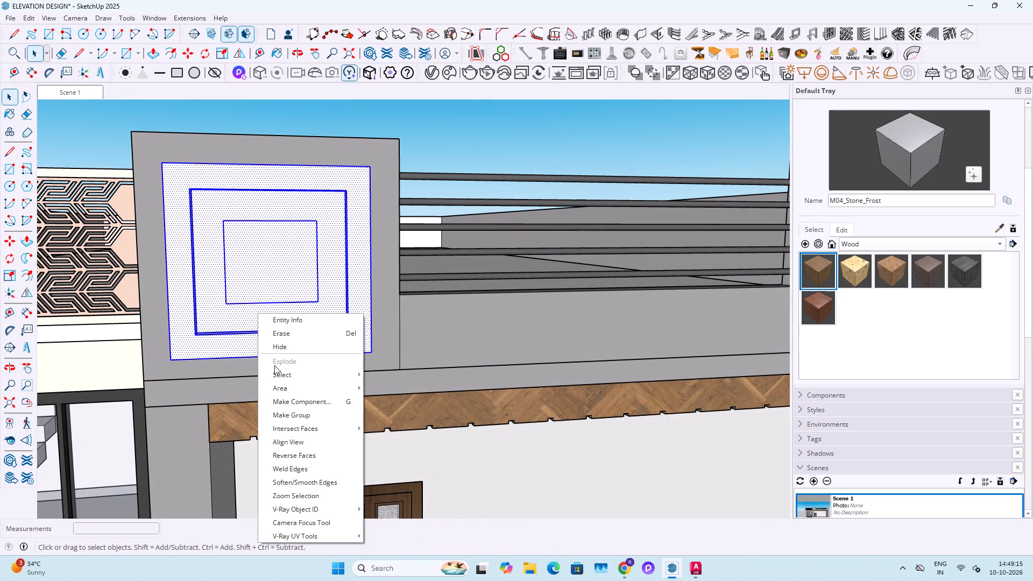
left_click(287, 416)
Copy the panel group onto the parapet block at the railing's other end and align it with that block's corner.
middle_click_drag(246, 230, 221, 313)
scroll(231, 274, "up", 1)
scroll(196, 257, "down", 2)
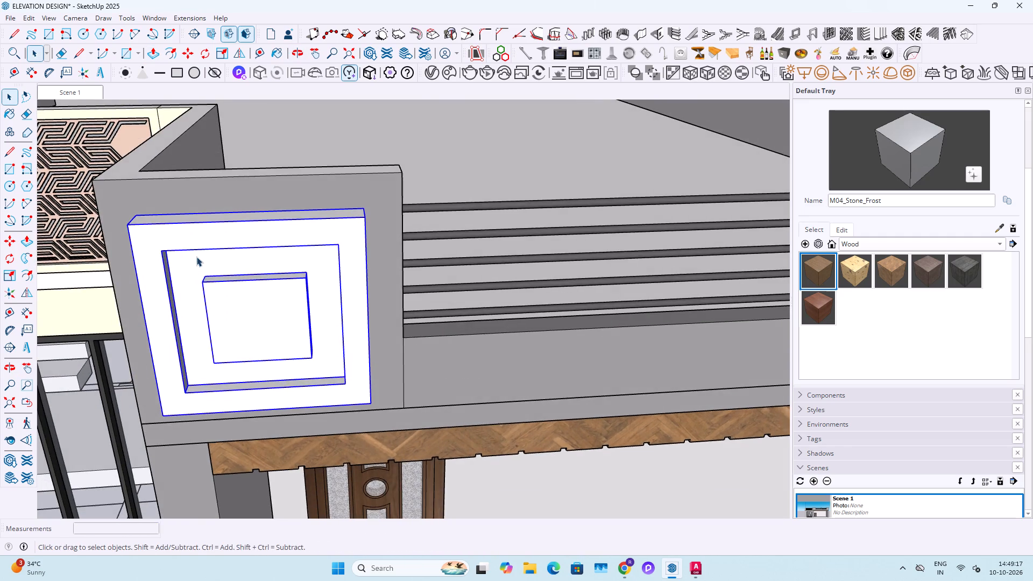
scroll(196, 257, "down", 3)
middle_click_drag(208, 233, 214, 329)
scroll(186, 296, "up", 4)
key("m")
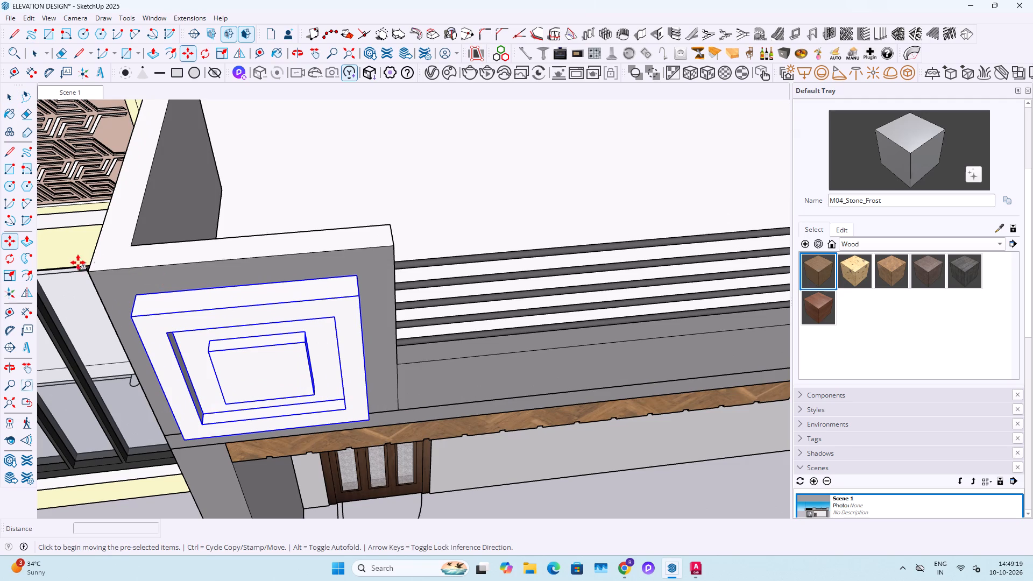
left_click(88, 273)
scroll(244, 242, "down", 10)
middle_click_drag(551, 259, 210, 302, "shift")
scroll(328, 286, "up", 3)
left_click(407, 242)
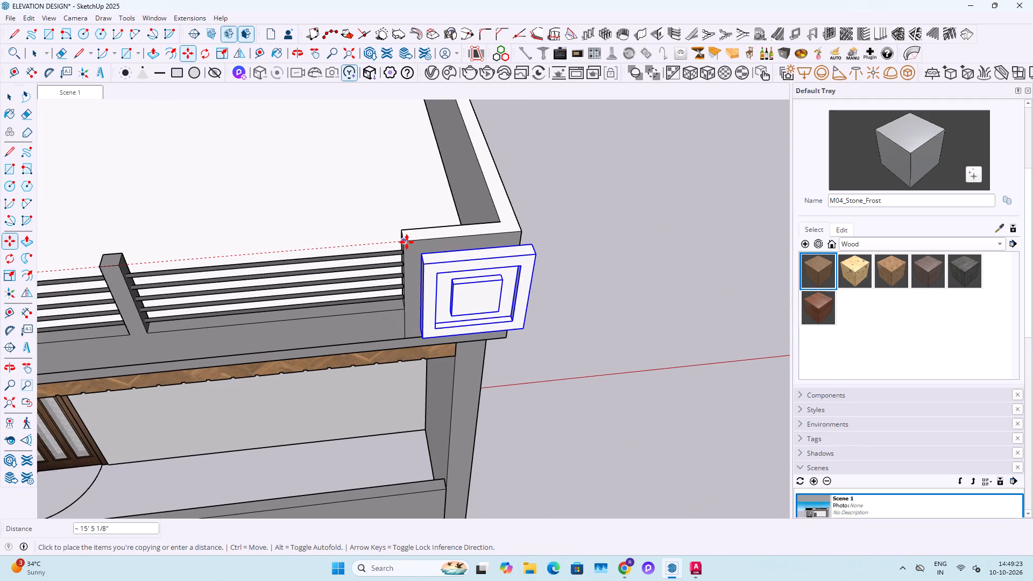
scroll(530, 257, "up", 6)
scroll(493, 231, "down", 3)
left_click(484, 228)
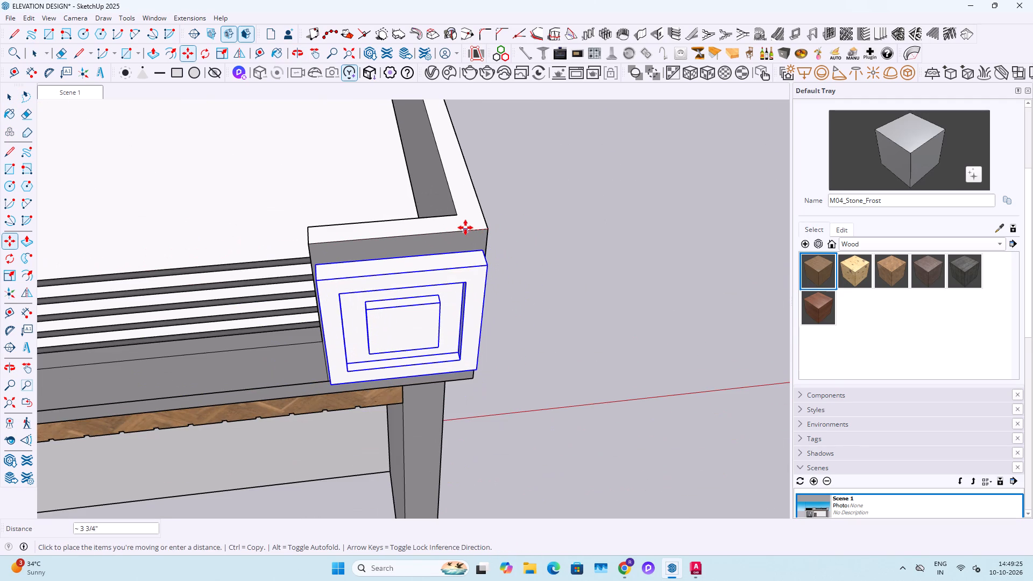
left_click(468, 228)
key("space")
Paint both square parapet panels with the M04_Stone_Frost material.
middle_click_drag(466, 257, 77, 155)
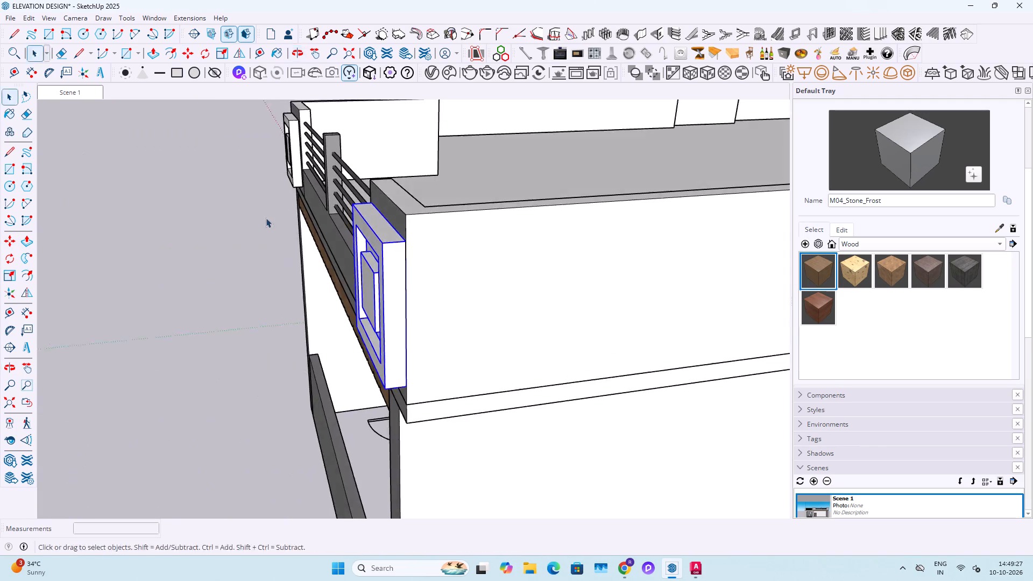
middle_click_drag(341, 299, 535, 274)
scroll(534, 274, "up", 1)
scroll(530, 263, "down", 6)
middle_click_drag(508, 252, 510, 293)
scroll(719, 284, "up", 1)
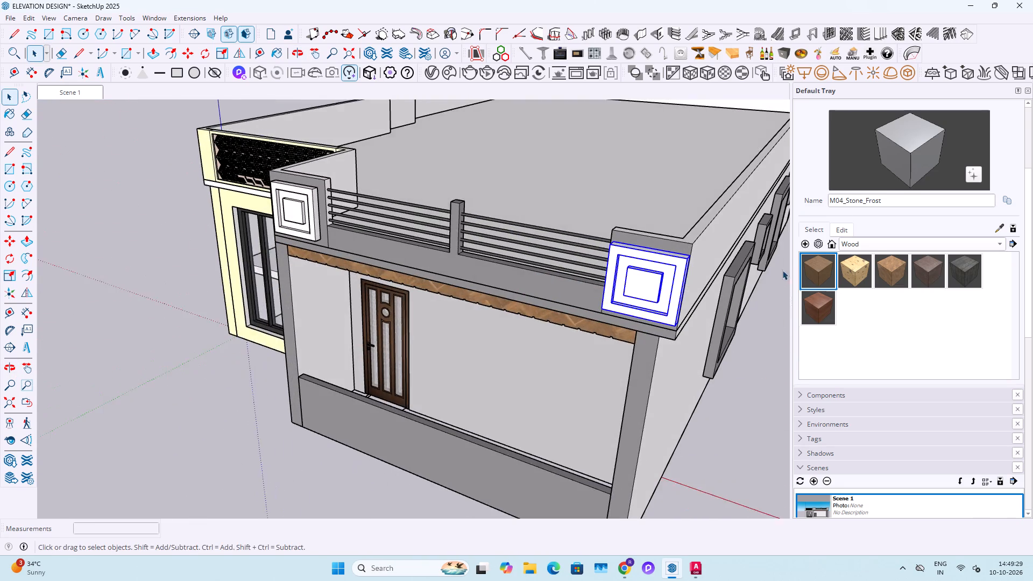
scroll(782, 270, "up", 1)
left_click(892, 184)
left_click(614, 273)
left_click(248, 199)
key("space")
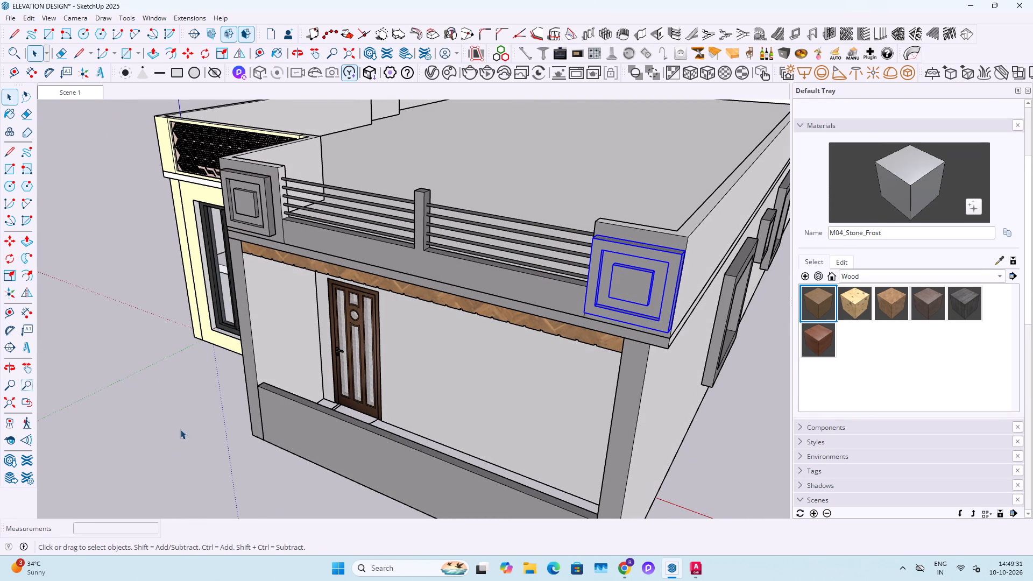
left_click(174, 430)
Examine the painted parapet panels in the full front view and close up at the far corner block.
middle_click_drag(312, 393, 475, 379)
scroll(482, 372, "down", 4, "shift")
middle_click_drag(568, 336, 422, 301, "shift")
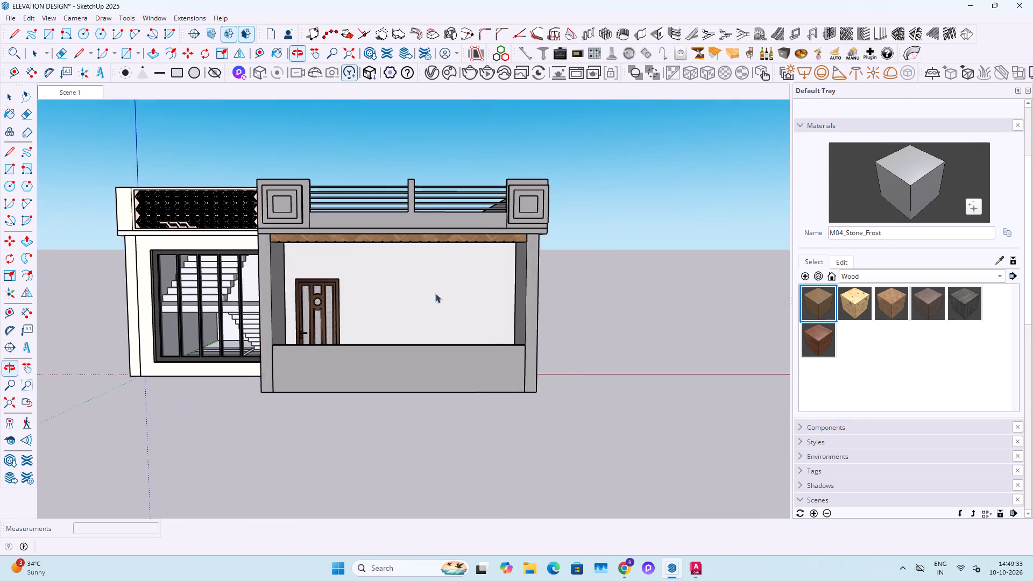
scroll(620, 233, "up", 4)
scroll(497, 221, "down", 3)
middle_click_drag(416, 220, 473, 306, "shift")
scroll(465, 299, "up", 8)
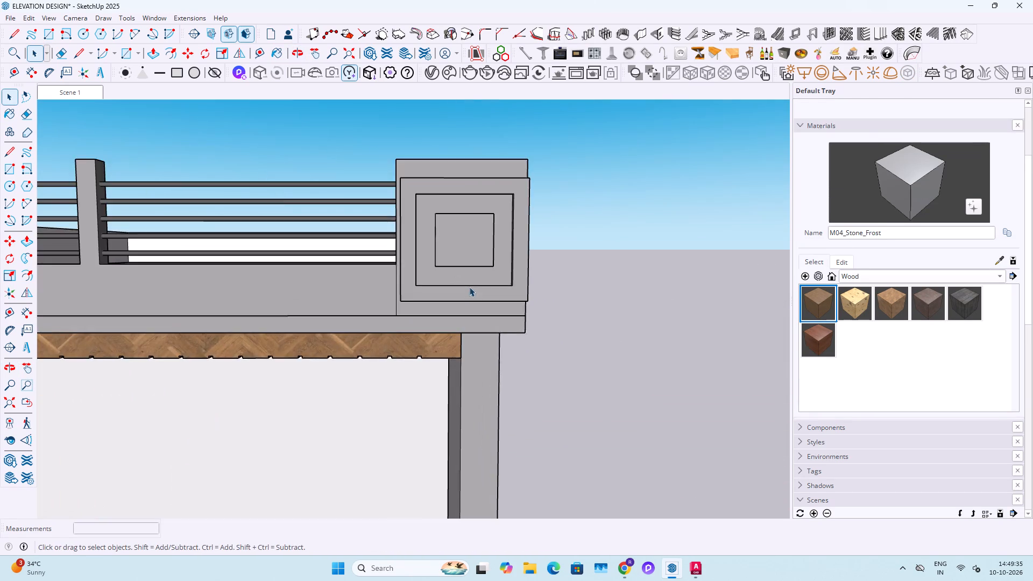
scroll(469, 287, "up", 3)
middle_click_drag(463, 290, 589, 276)
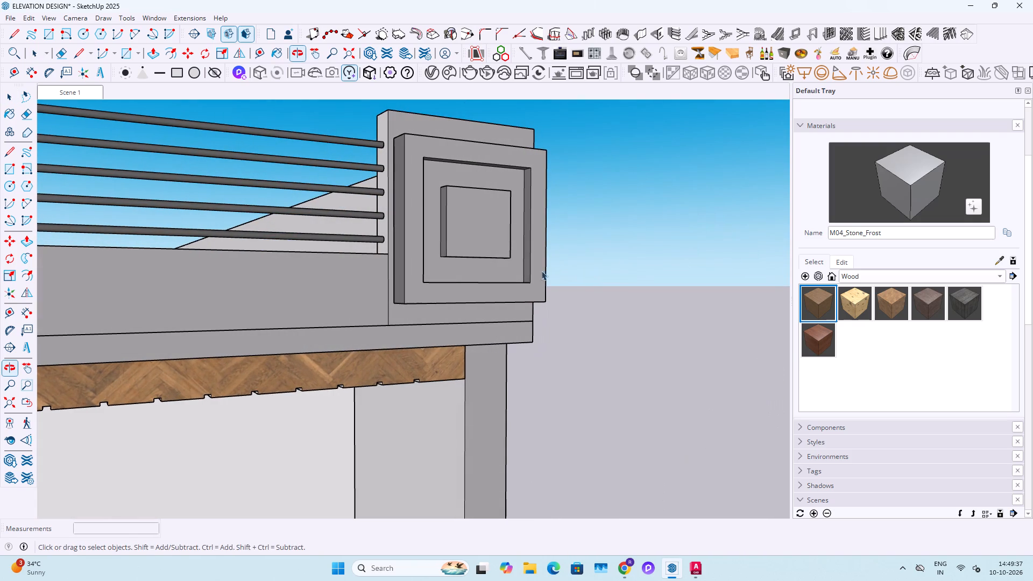
left_click(496, 259)
scroll(493, 258, "down", 12)
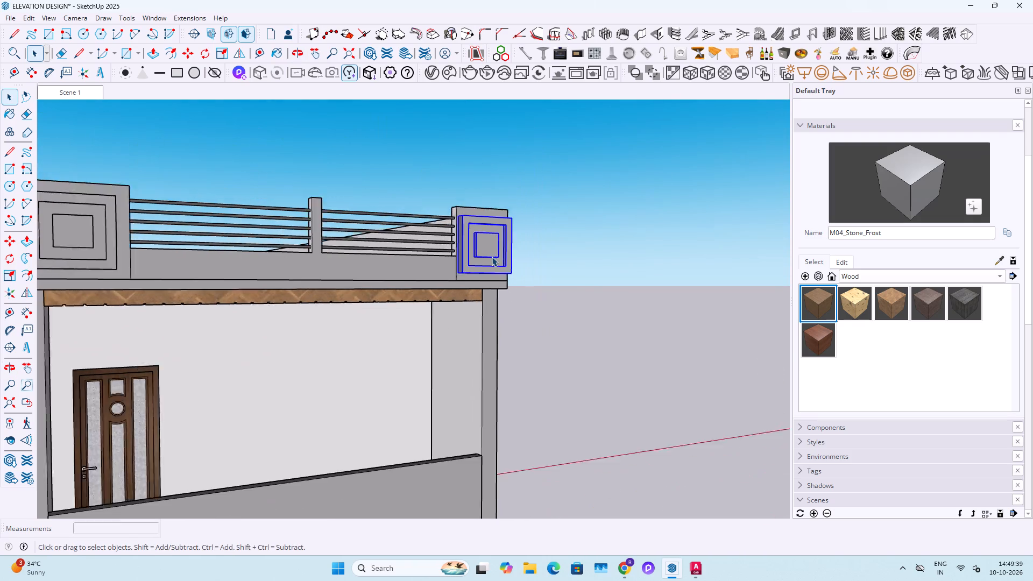
scroll(492, 257, "down", 2)
left_click(576, 307)
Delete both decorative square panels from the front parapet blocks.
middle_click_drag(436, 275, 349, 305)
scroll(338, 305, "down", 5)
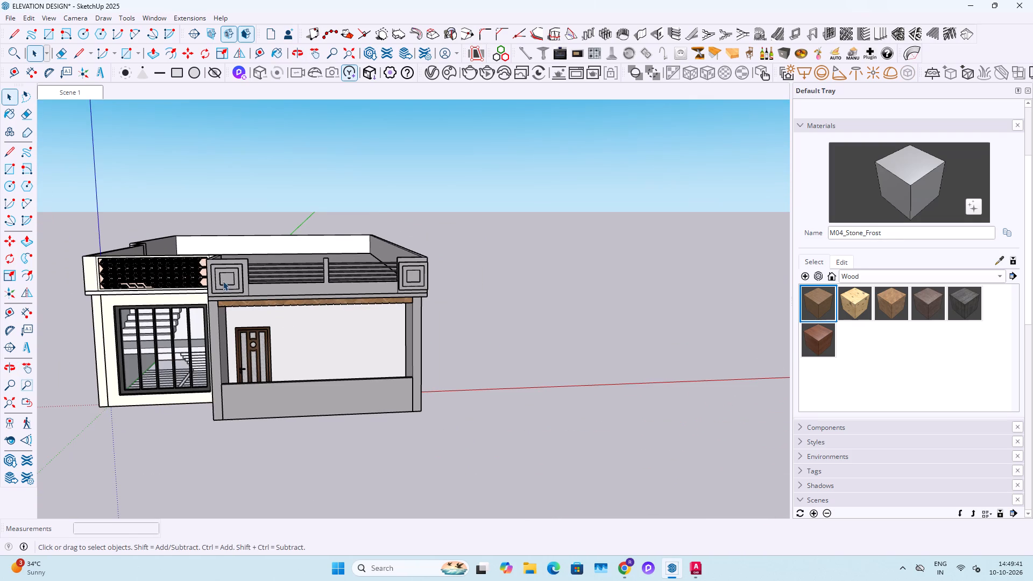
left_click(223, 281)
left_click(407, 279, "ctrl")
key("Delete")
Place a guide 4" below the top edge of the front parapet block beside the patterned screen.
scroll(231, 264, "up", 2)
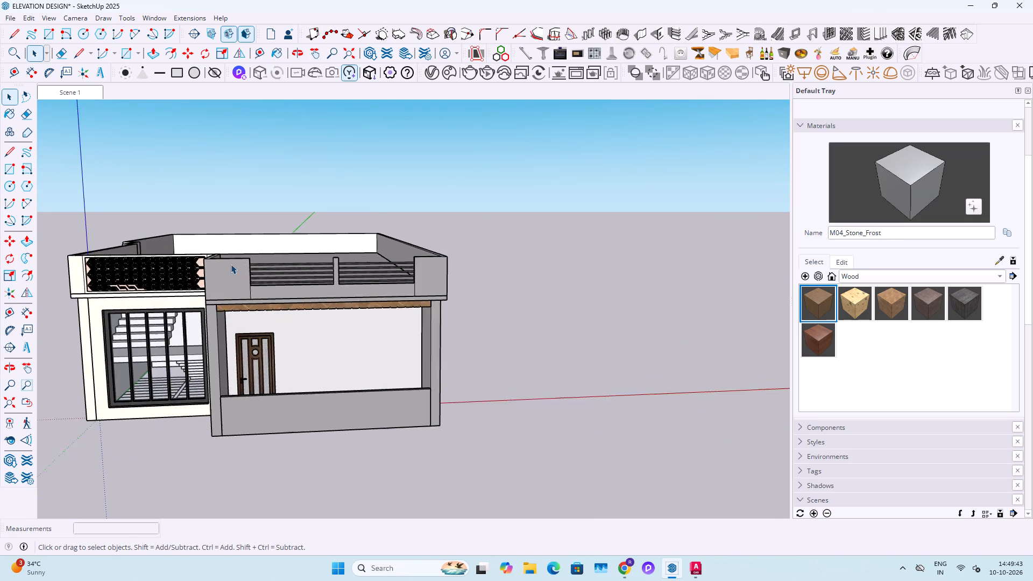
scroll(231, 264, "up", 18)
key("t")
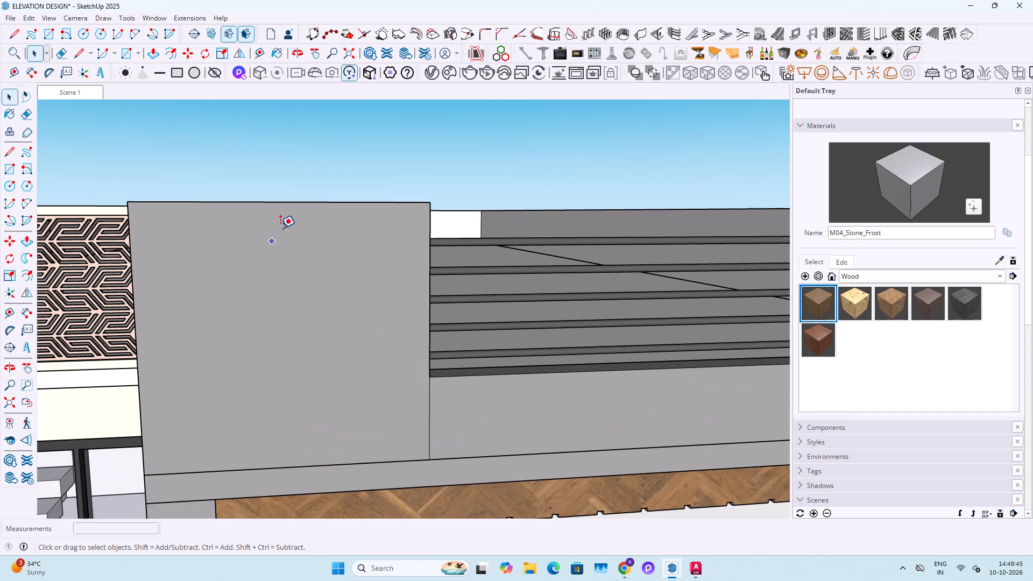
left_click(299, 200)
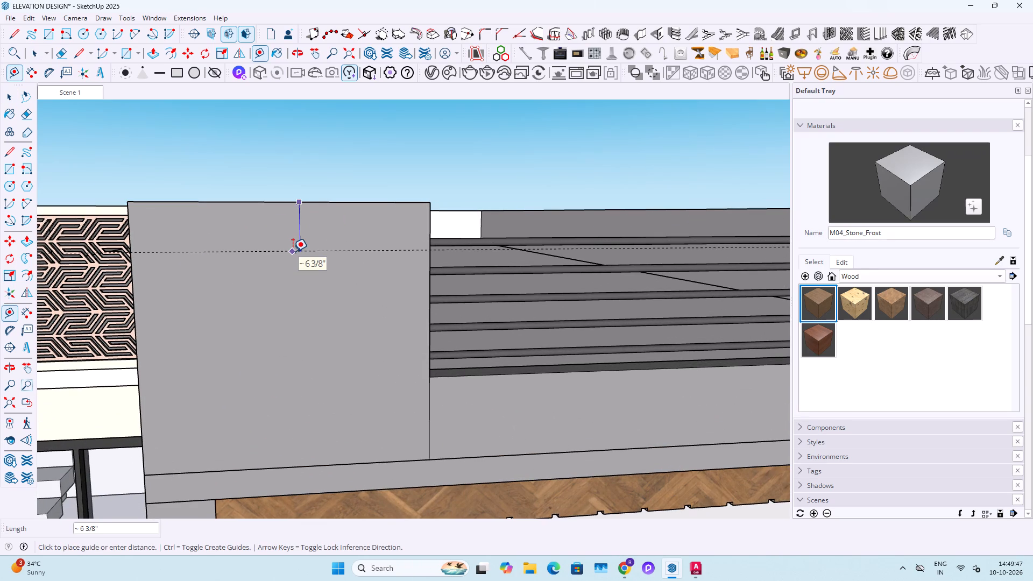
type("4\"")
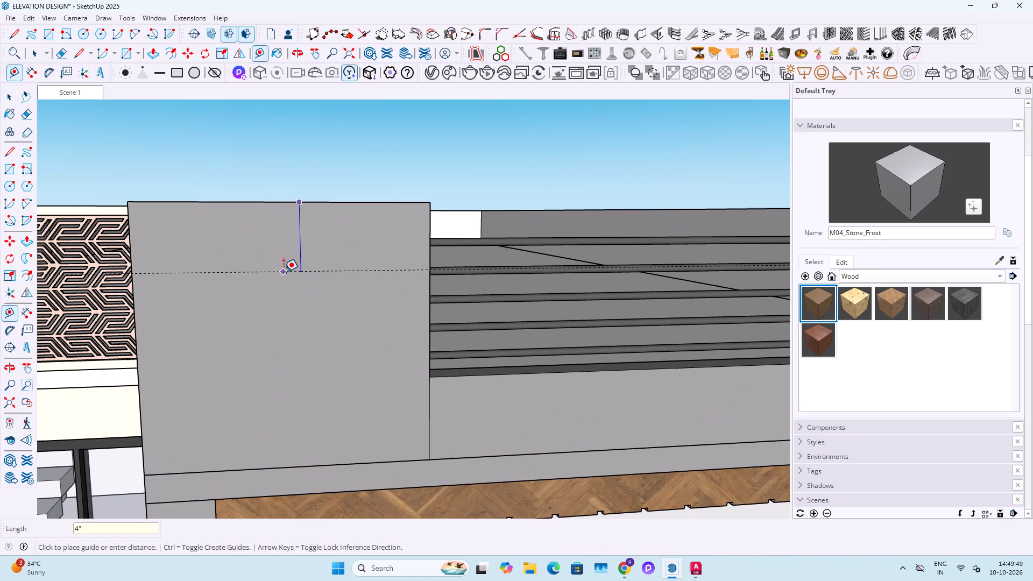
key("Return")
Draw a rectangle across the far corner parapet block, from its top corner down to the guide line.
scroll(211, 260, "down", 12)
scroll(692, 229, "up", 2)
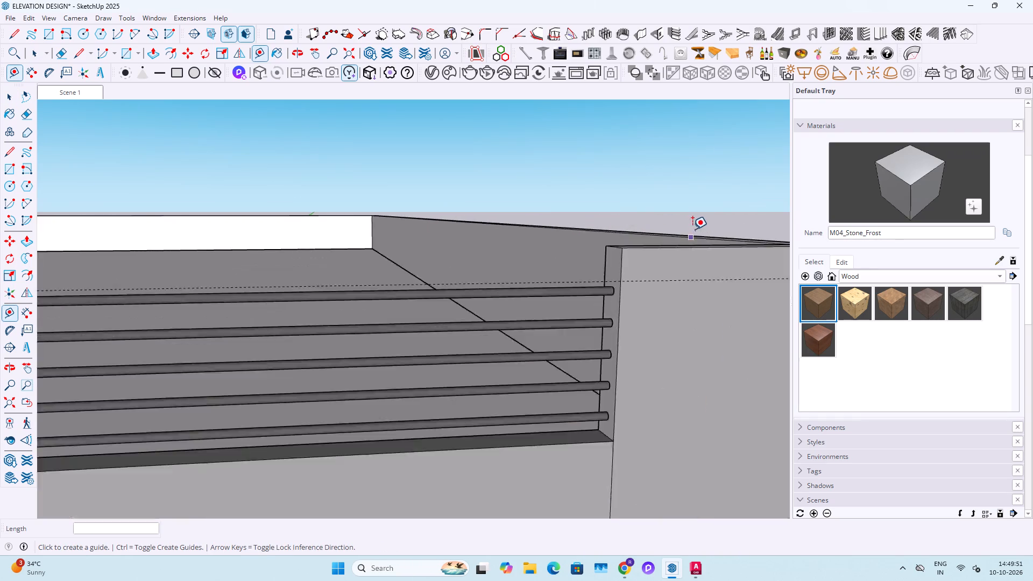
scroll(692, 229, "up", 1)
scroll(663, 262, "down", 5)
key("space")
type("r")
left_click(605, 292)
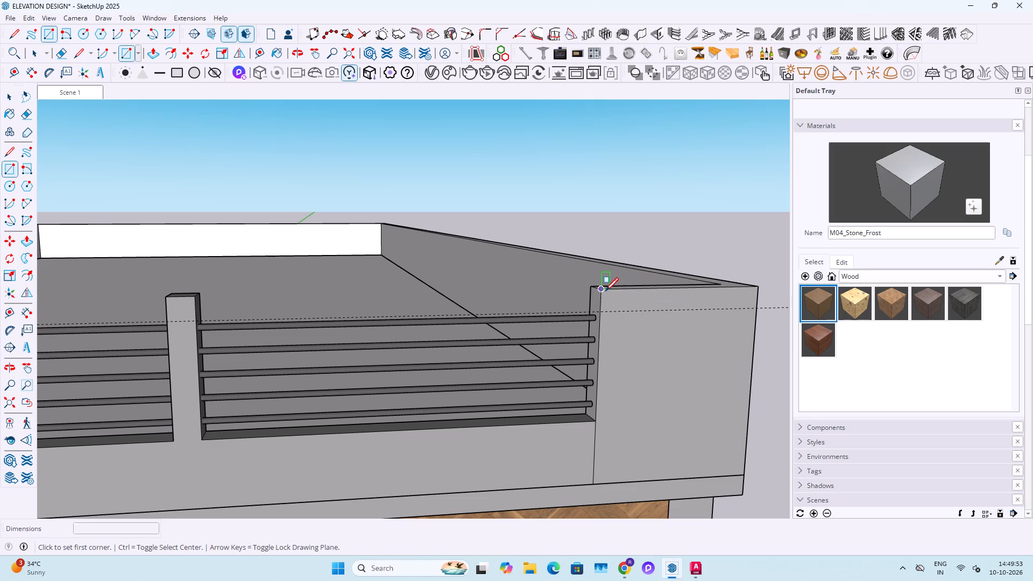
left_click(758, 308)
key("space")
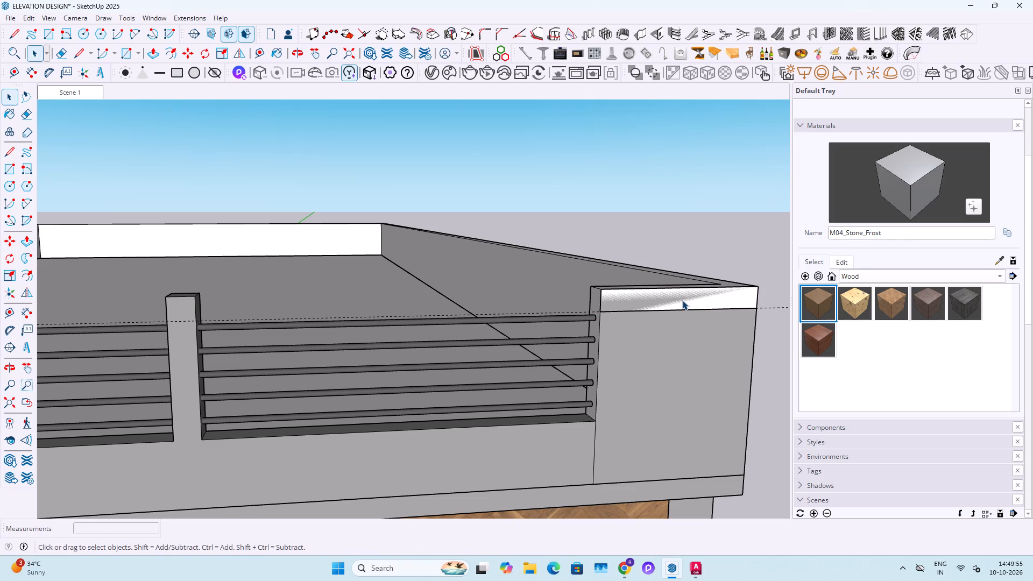
Extrude the rectangular strip 1" outward and make it a group.
key("p")
left_click(681, 301)
type("1\"")
key("Return")
key("space")
triple_click(633, 303)
right_click(633, 303)
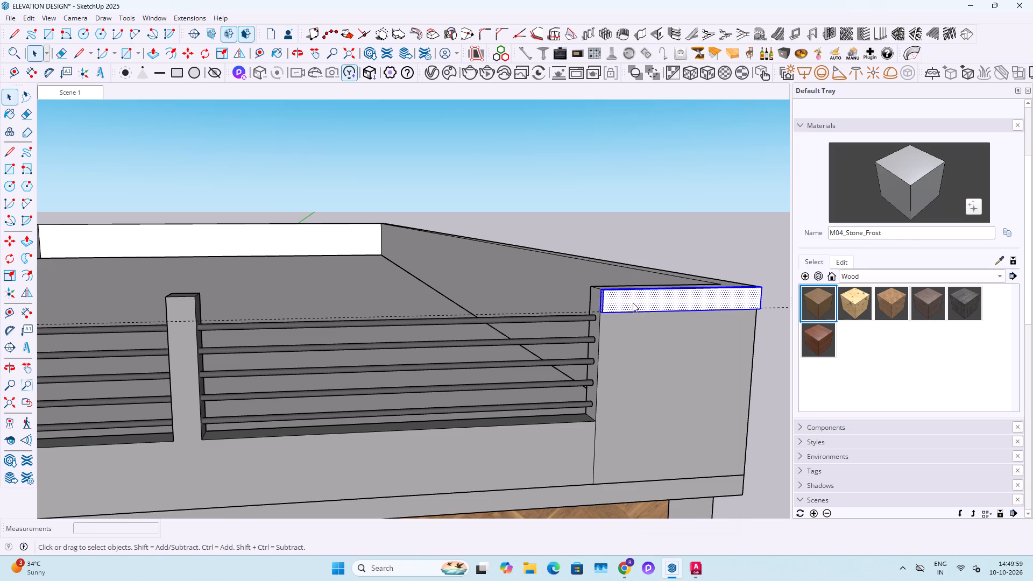
left_click(664, 401)
Inside the strip group, copy the railing-side vertical edge 4" along the front face, and copy that edge another 1".
scroll(644, 328, "up", 11)
double_click(592, 296)
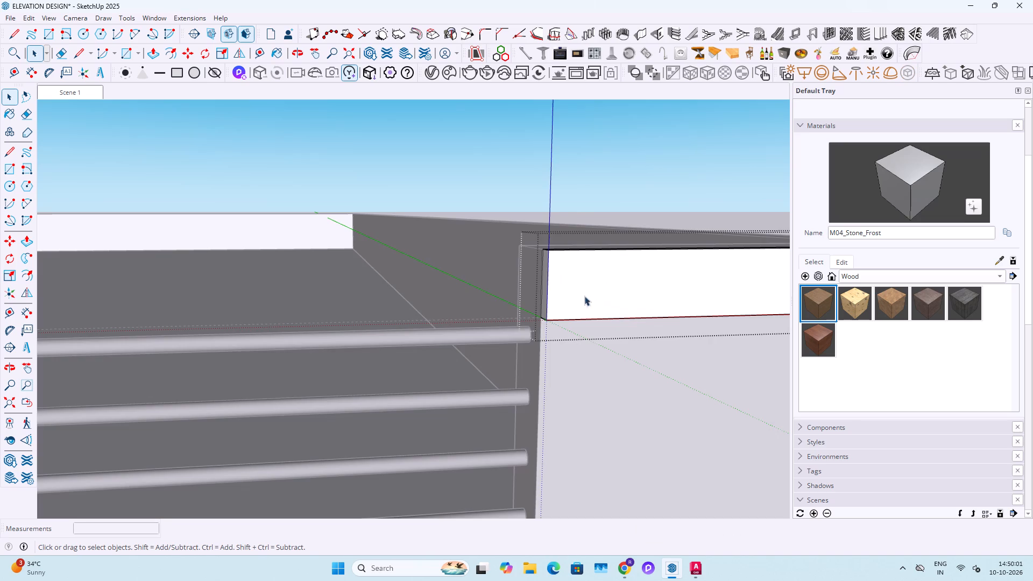
left_click(548, 290)
key("m")
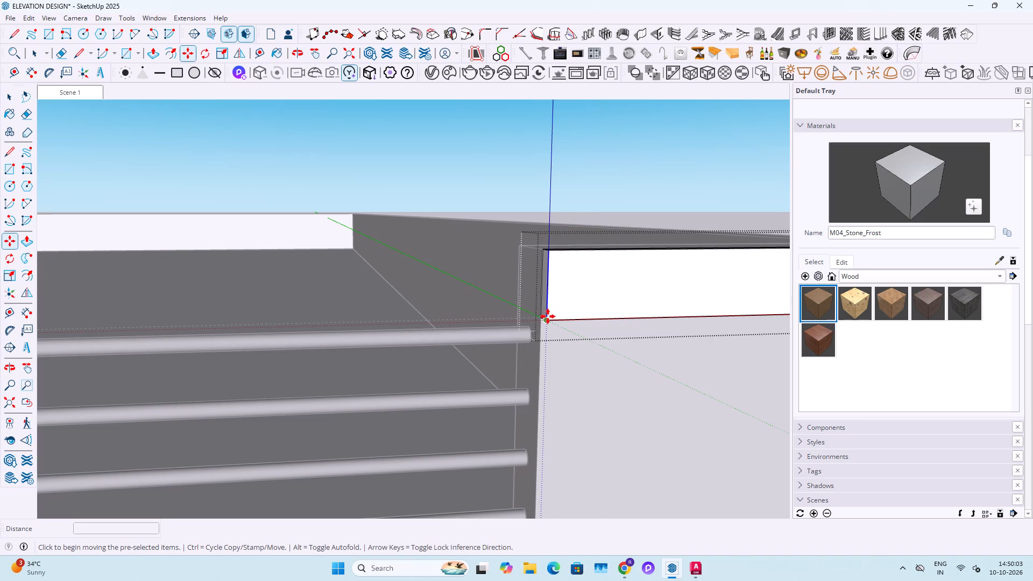
left_click(548, 317)
type("4\"")
key("Return")
key("space")
scroll(565, 303, "down", 4)
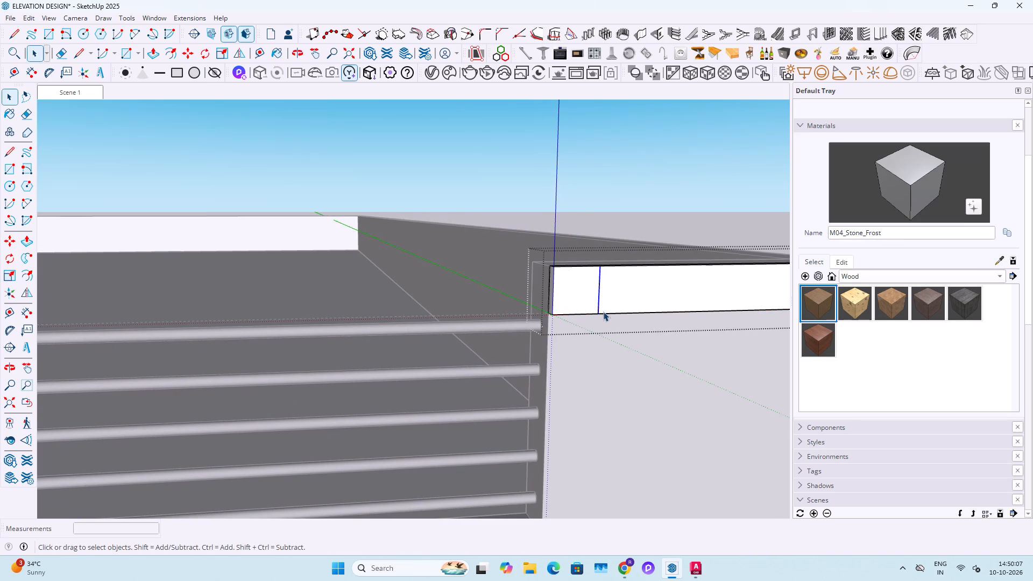
key("m")
left_click(599, 315)
type("1\"")
key("Return")
key("space")
Copy the 4" front face five times along the strip at 5" spacing, leaving 1" gaps between the copies.
left_click(583, 293)
left_click(583, 293)
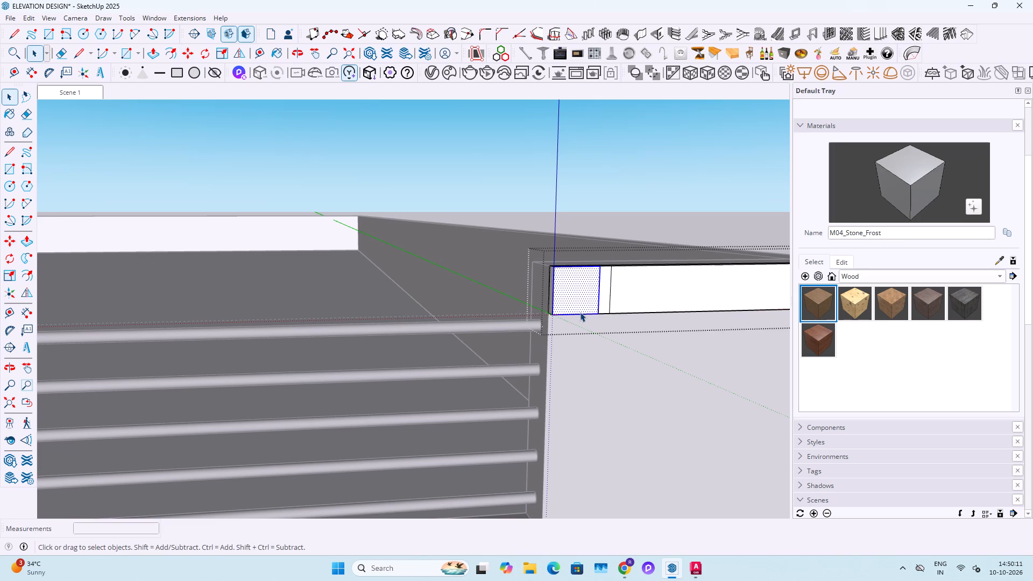
key("m")
left_click(556, 316)
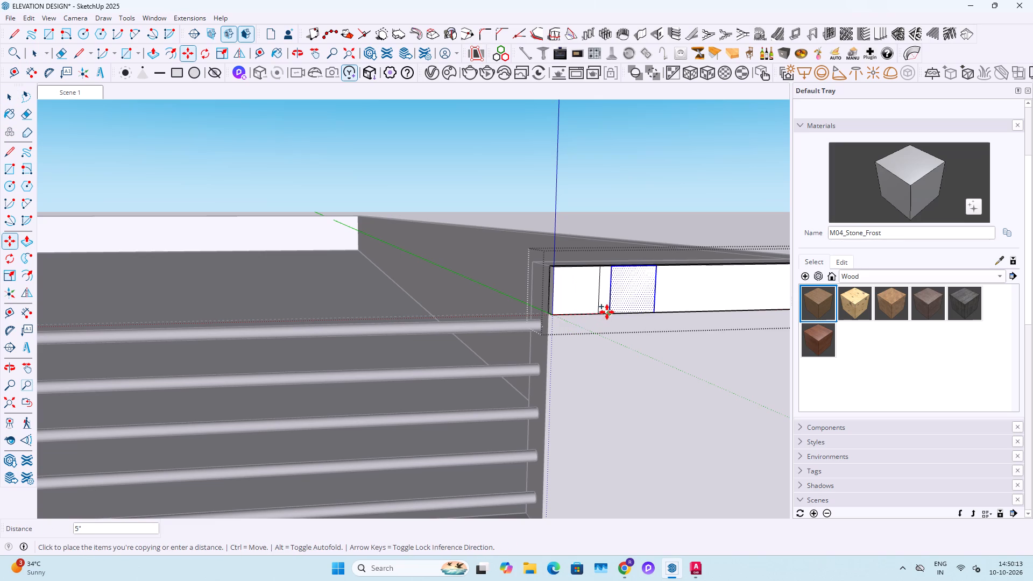
left_click(609, 312)
left_click(598, 315)
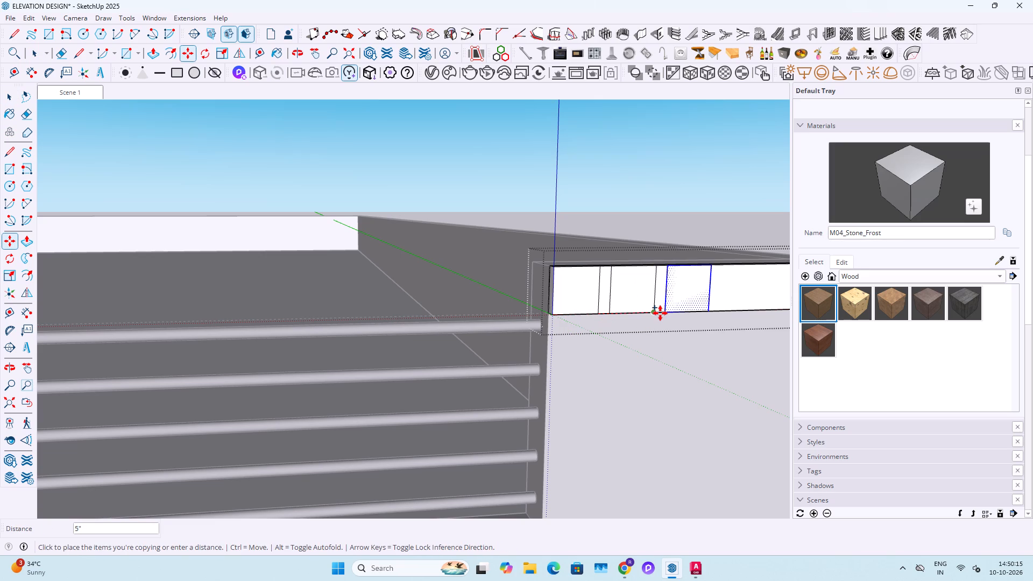
left_click(660, 313)
left_click_drag(655, 315, 662, 316)
middle_click_drag(737, 315, 604, 332, "shift")
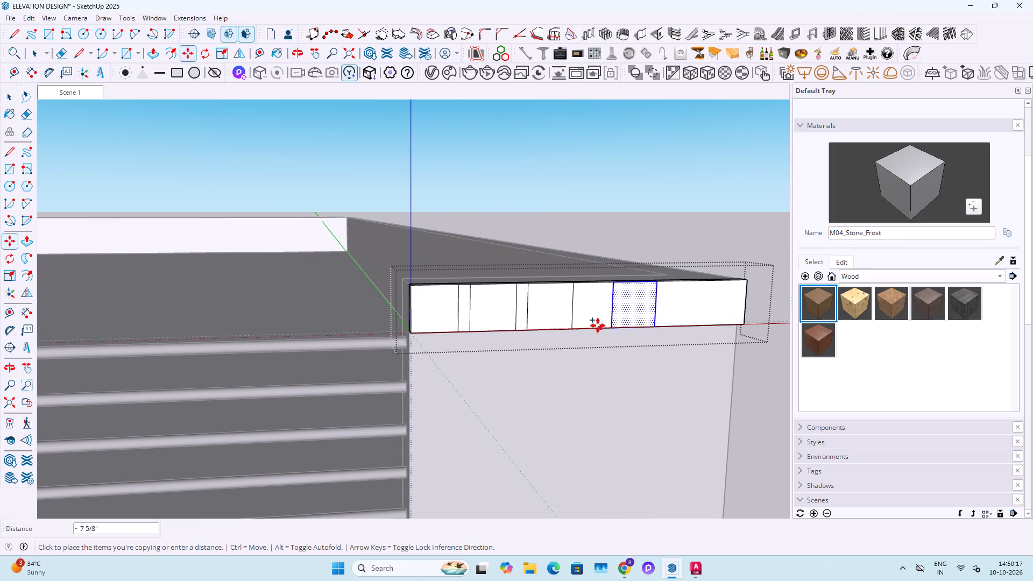
left_click(570, 331)
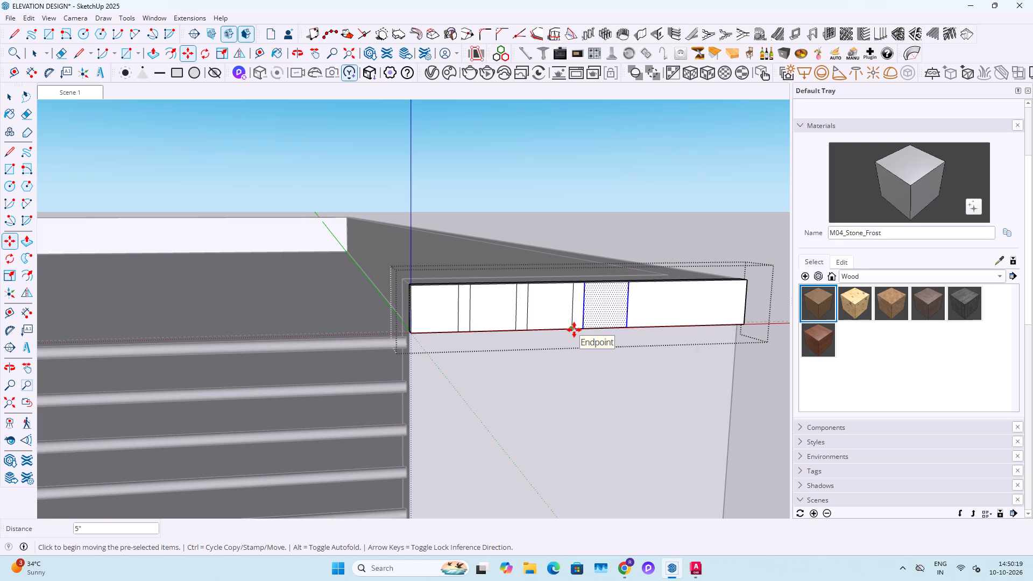
scroll(574, 330, "up", 3)
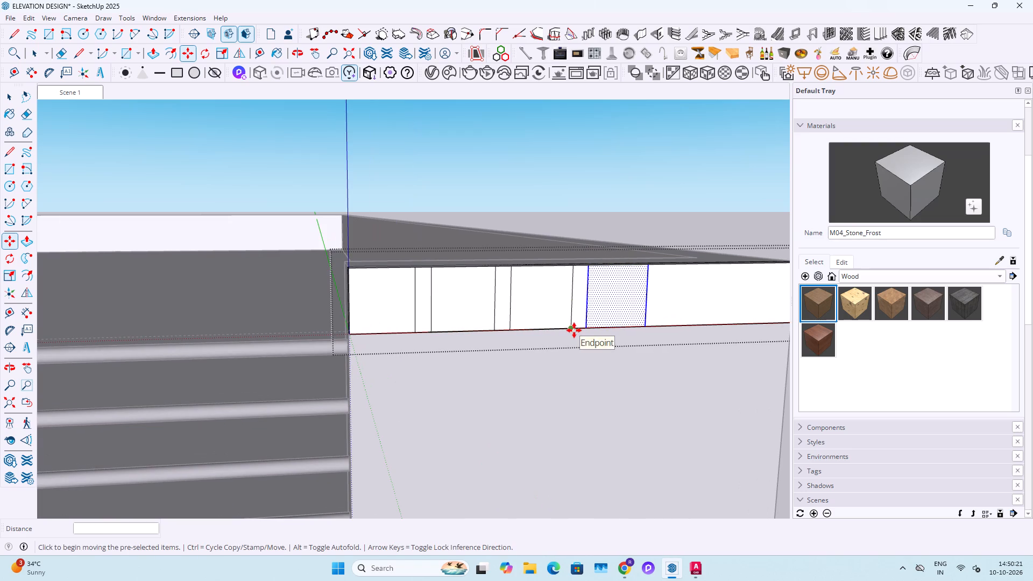
left_click(575, 325)
left_click(646, 325)
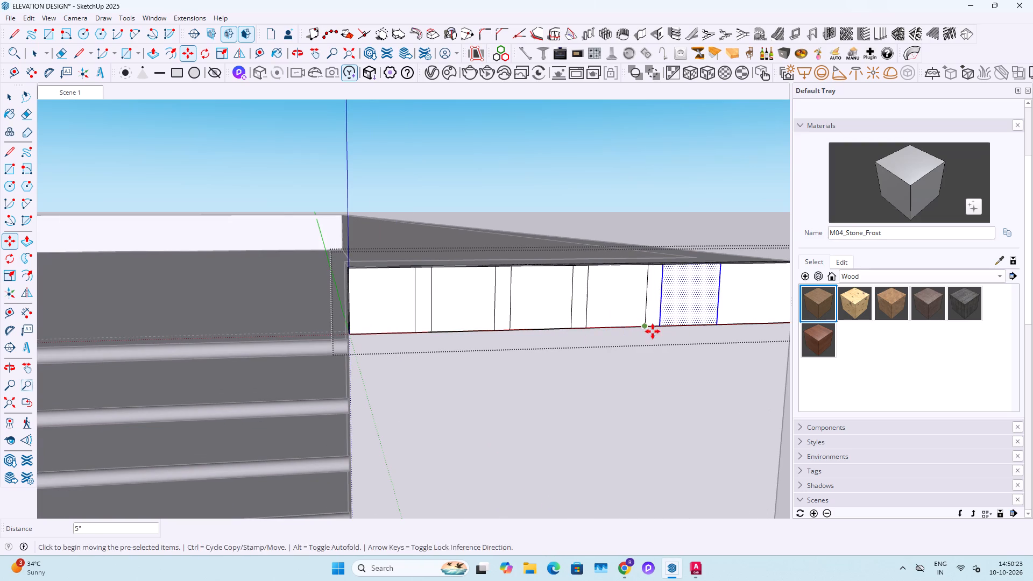
middle_click_drag(646, 331, 466, 363, "shift")
left_click(460, 357)
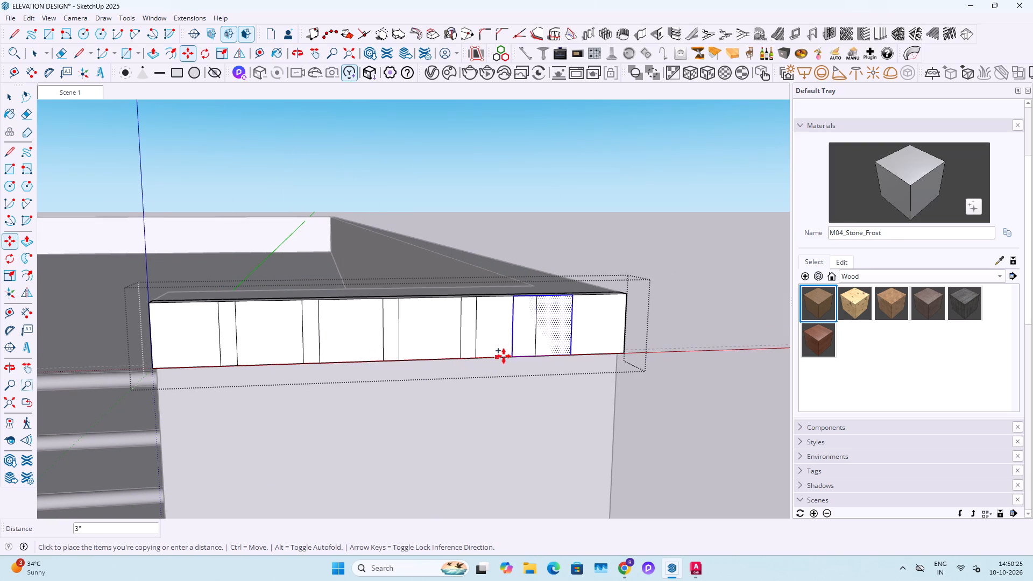
left_click(537, 354)
key("space")
Push the narrow gap and end faces back to the parapet wall, leaving six separate blocks in the strip.
left_click(625, 314)
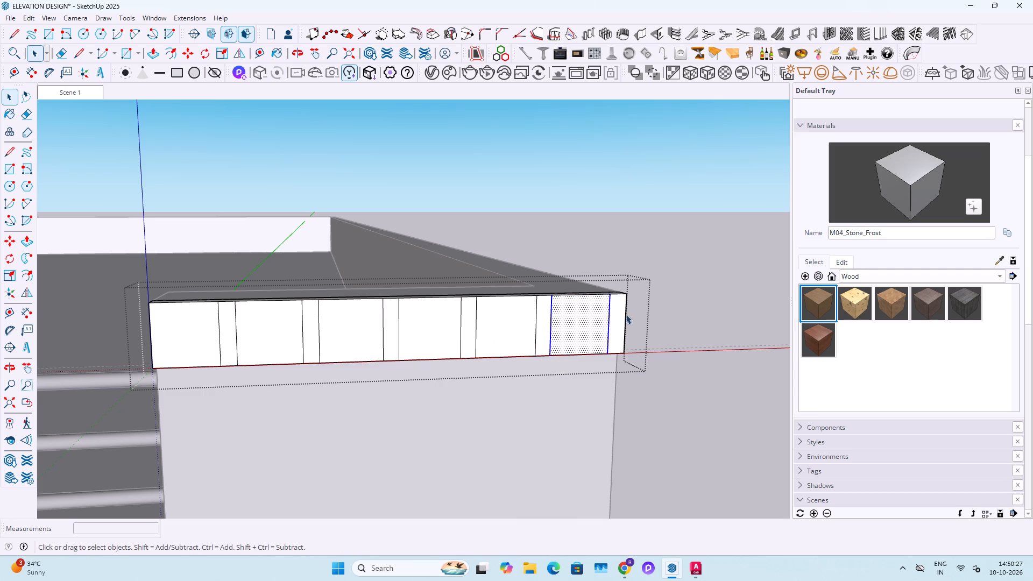
key("p")
left_click(613, 318)
middle_click_drag(612, 311, 614, 370)
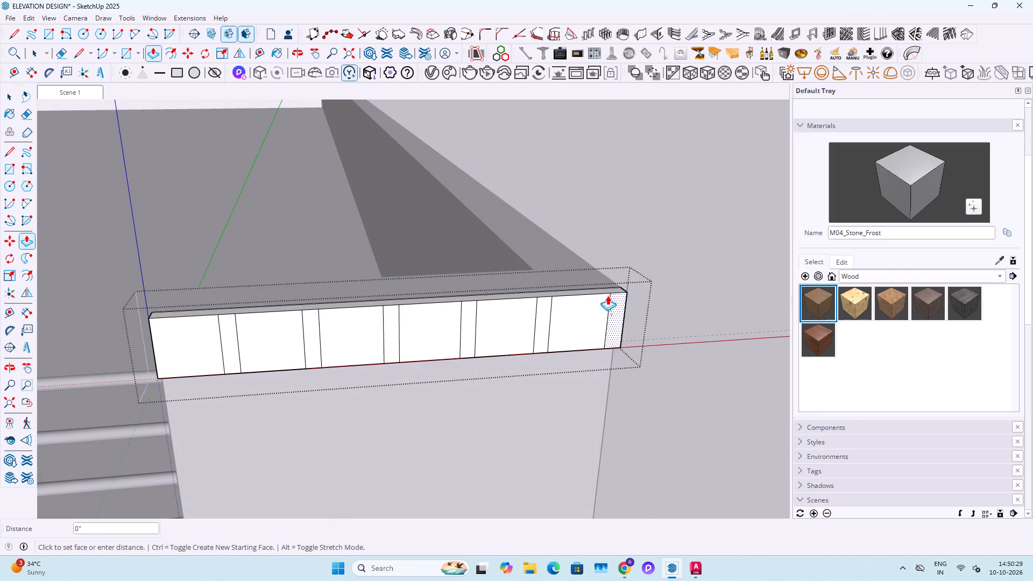
left_click(612, 287)
double_click(546, 320)
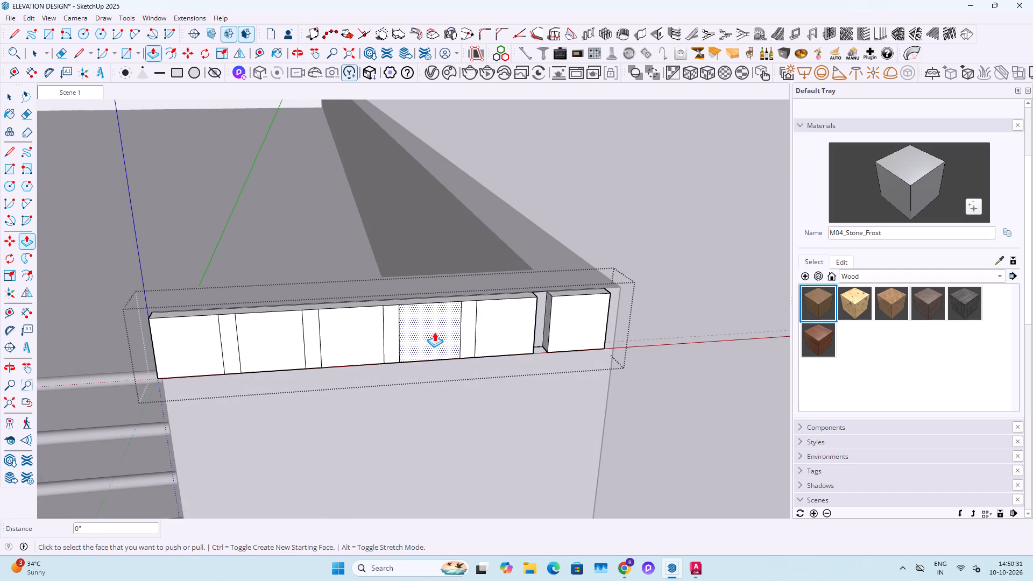
double_click(434, 332)
key("ctrl+z")
double_click(469, 327)
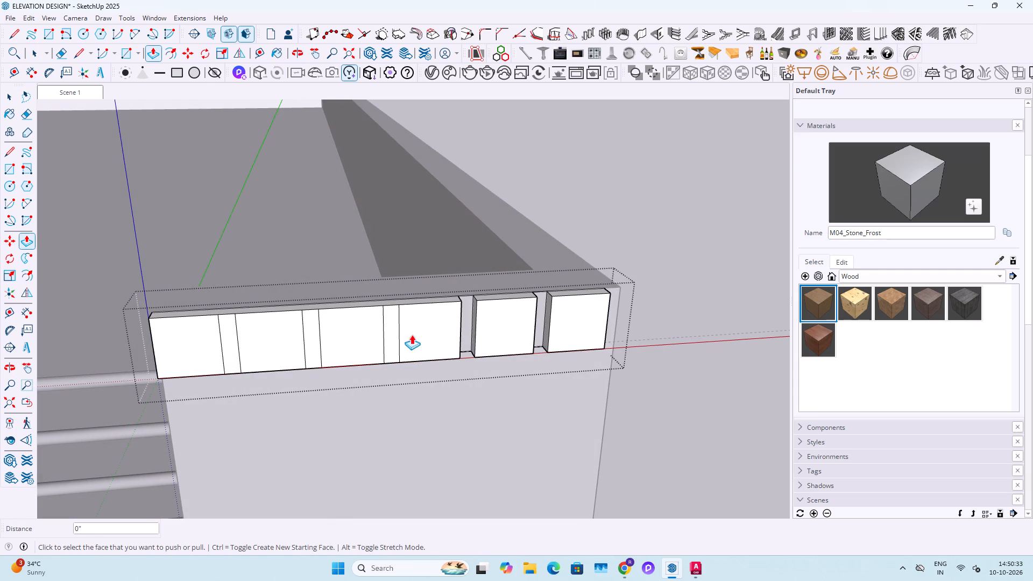
double_click(394, 341)
double_click(308, 334)
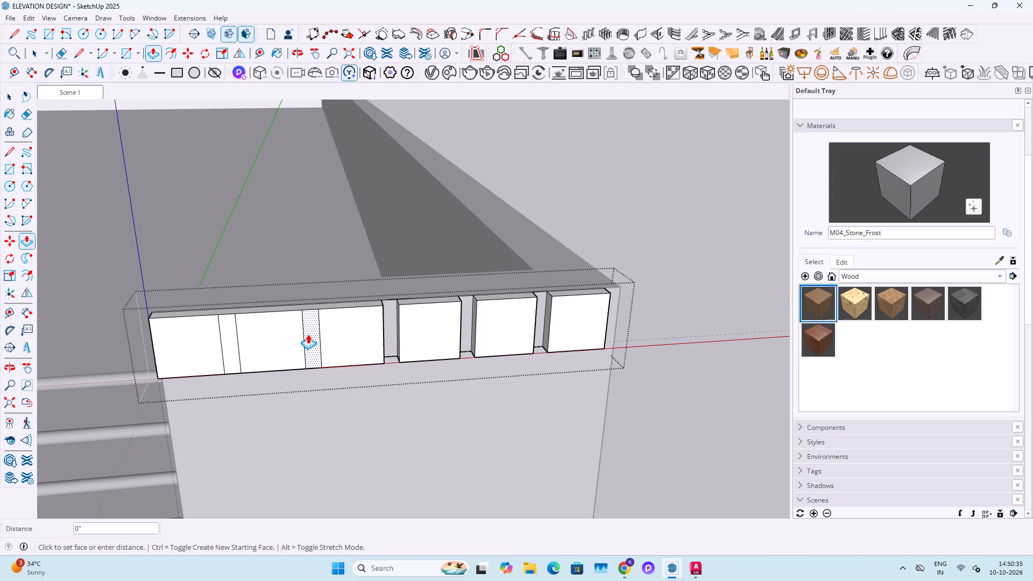
double_click(232, 342)
key("space")
key("space")
key("space")
key("space")
key("space")
key("space")
key("space")
key("space")
key("Escape")
key("Escape")
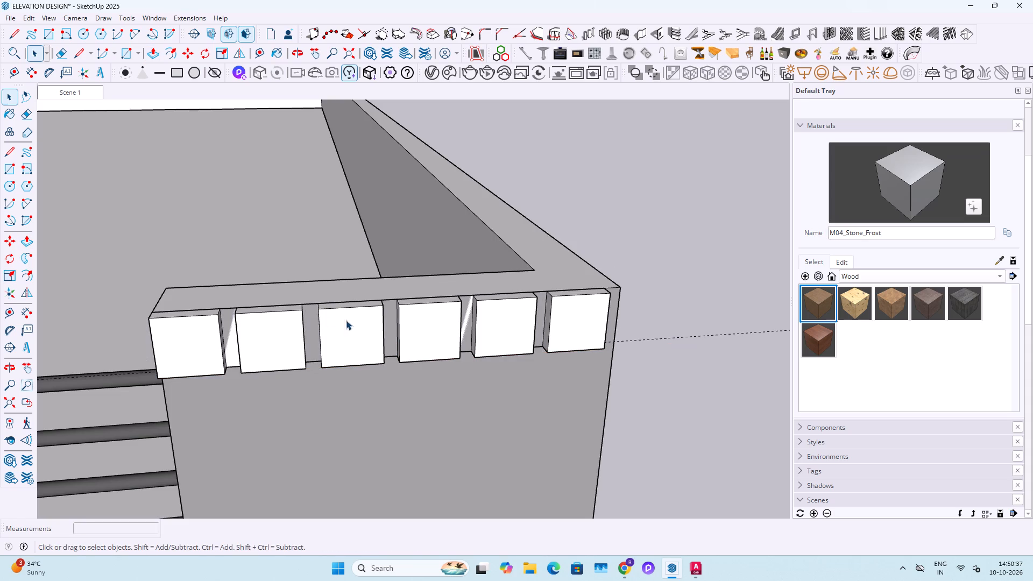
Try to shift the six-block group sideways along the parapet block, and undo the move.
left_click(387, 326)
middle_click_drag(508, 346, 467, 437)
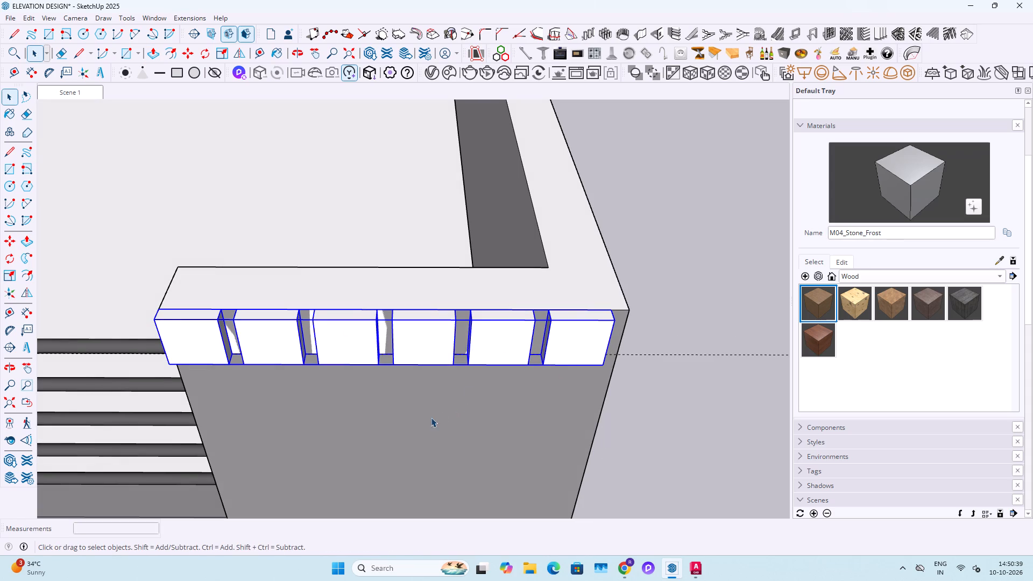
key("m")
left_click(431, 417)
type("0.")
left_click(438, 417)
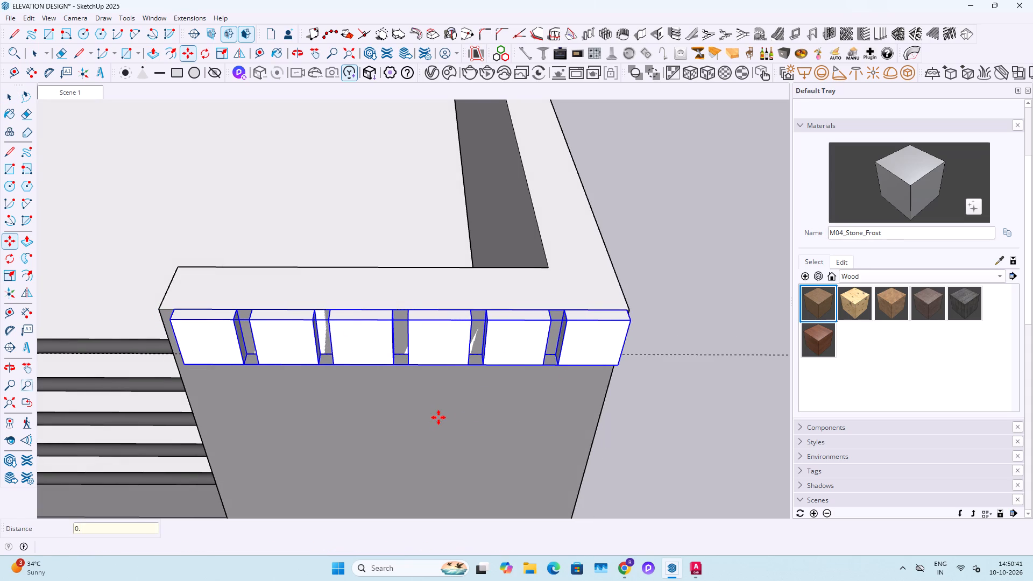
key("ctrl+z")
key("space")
Move the six-block group 0.5" toward the outer corner to centre it on the parapet block.
left_click(393, 400)
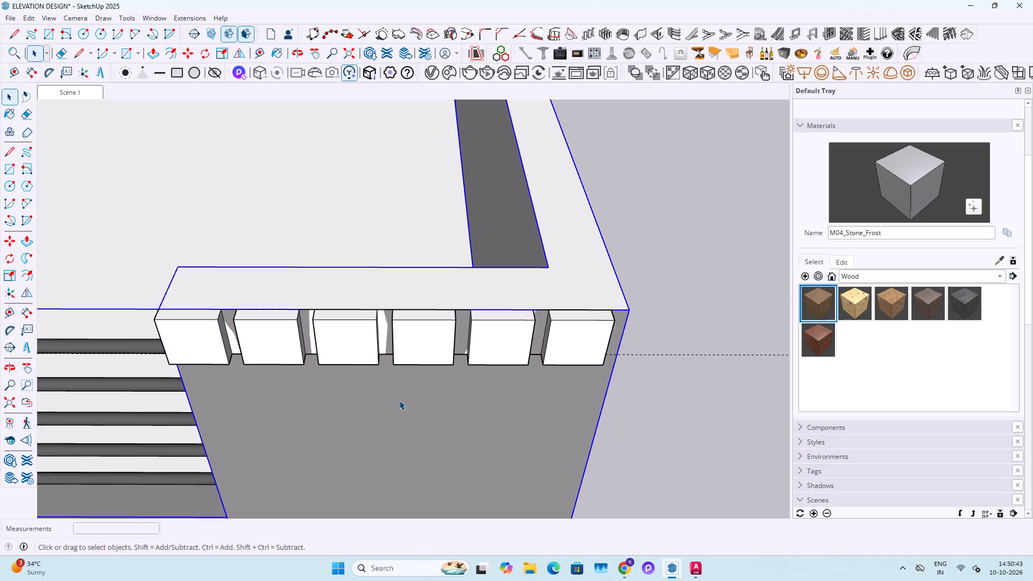
left_click(406, 368)
left_click(401, 352)
key("m")
left_click(384, 416)
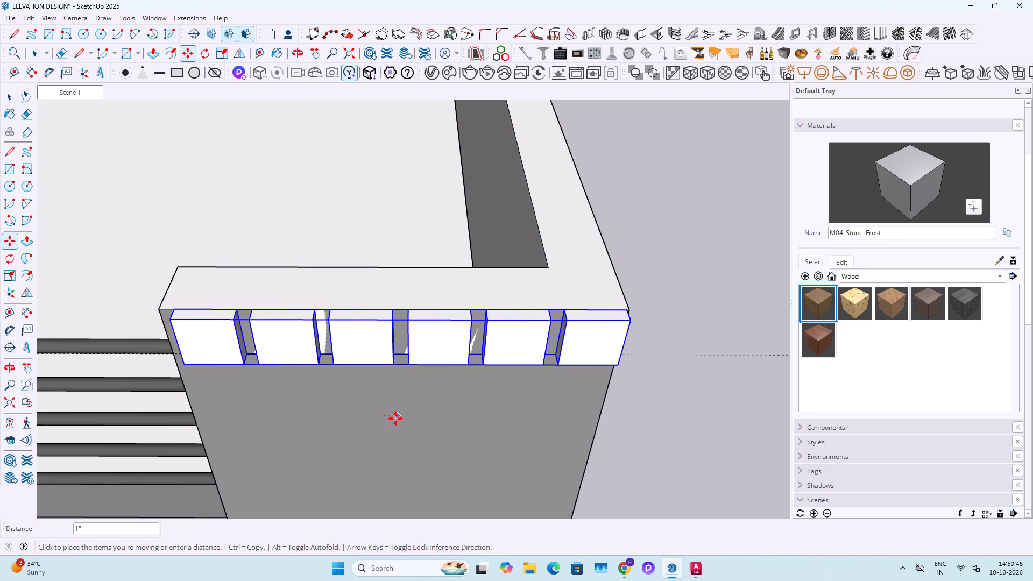
key("minus")
key("BackSpace")
type("0.5")
key("shift+quotedbl")
key("Return")
key("space")
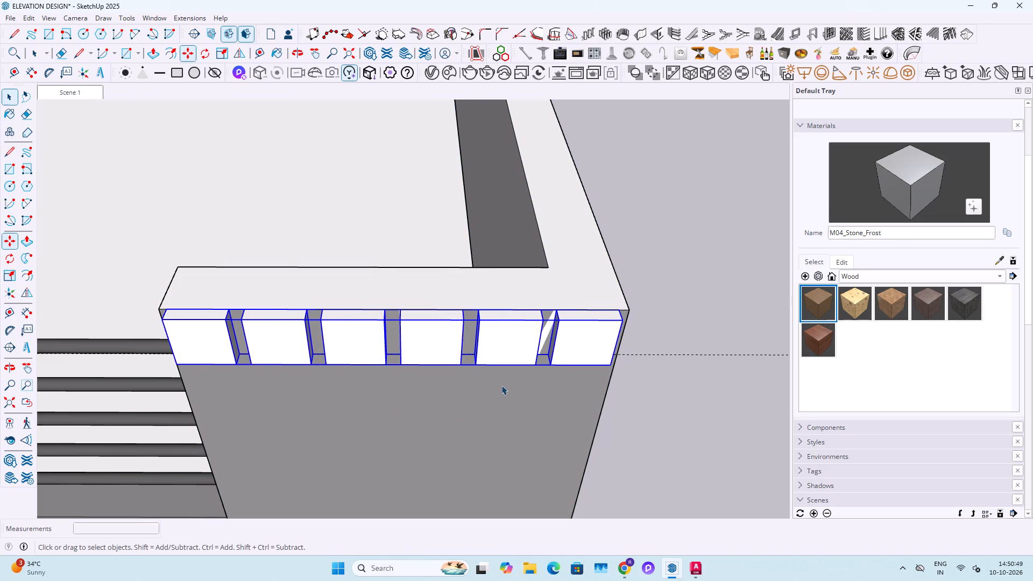
Copy the six-block group onto the parapet block at the railing's other end, using the block's top corner as reference.
key("m")
left_click(627, 310)
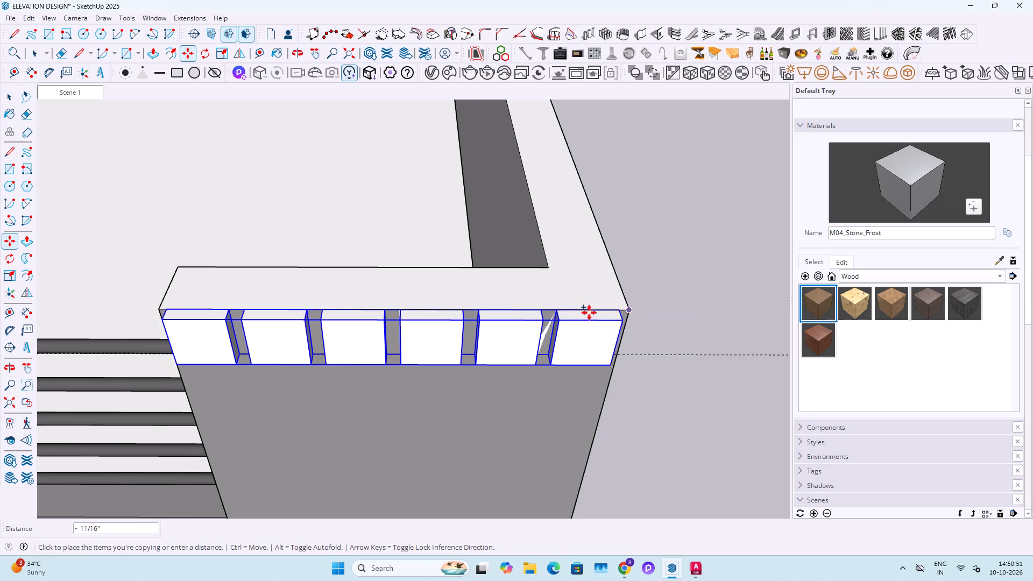
scroll(499, 329, "down", 6)
middle_click_drag(311, 340, 802, 362, "shift")
middle_click_drag(254, 385, 793, 409, "shift")
scroll(420, 404, "down", 3)
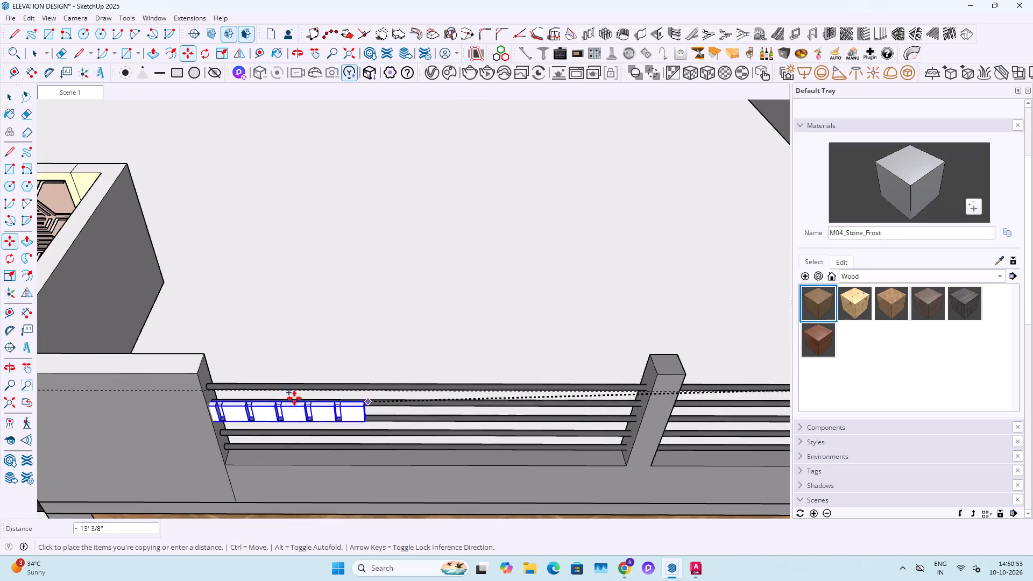
scroll(211, 379, "up", 4)
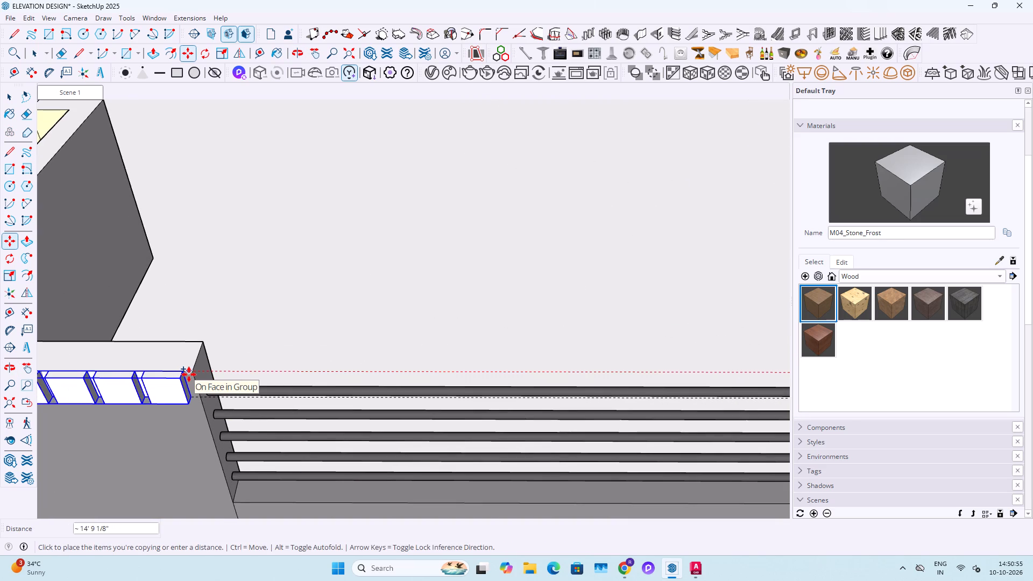
left_click(189, 374)
key("space")
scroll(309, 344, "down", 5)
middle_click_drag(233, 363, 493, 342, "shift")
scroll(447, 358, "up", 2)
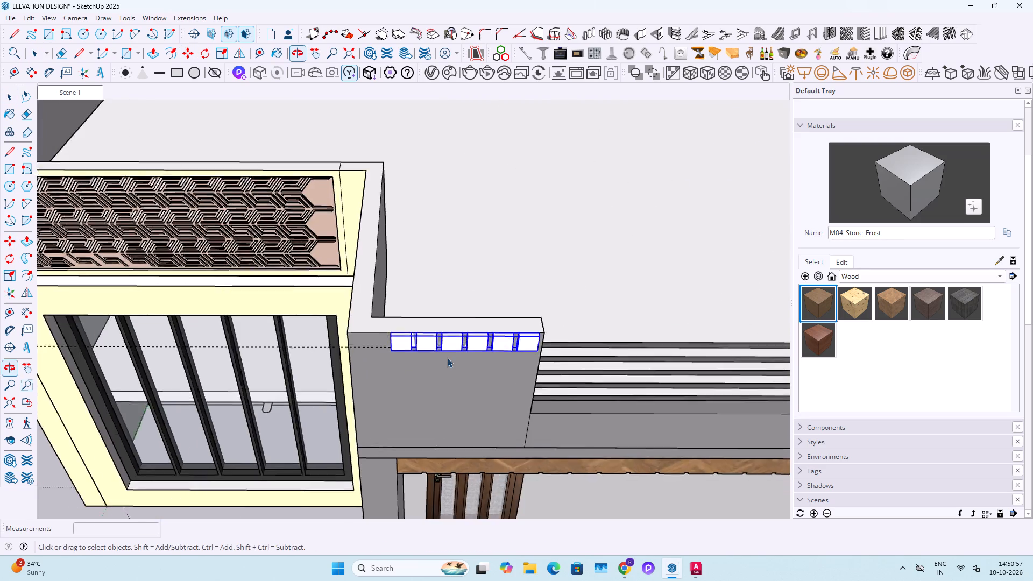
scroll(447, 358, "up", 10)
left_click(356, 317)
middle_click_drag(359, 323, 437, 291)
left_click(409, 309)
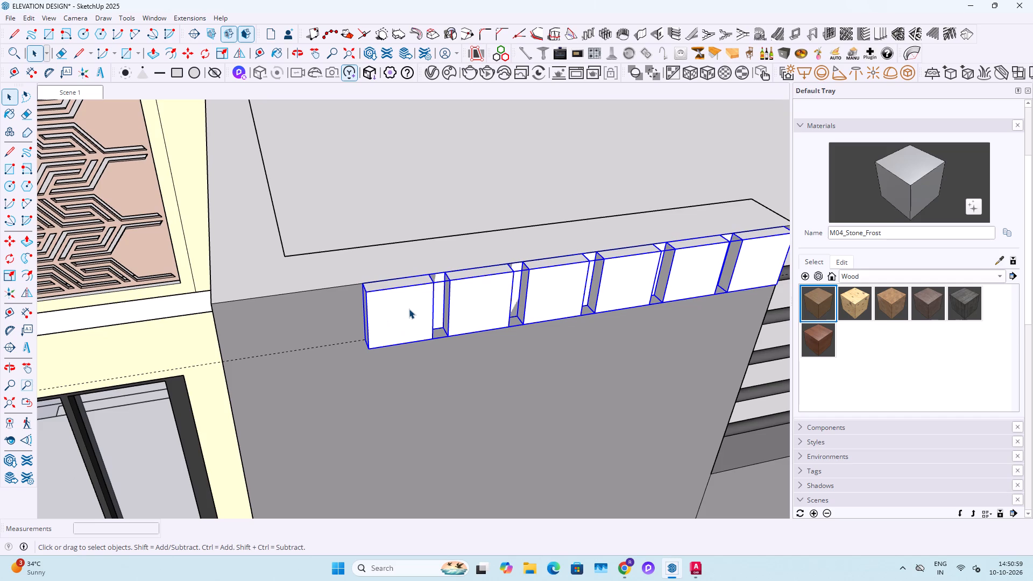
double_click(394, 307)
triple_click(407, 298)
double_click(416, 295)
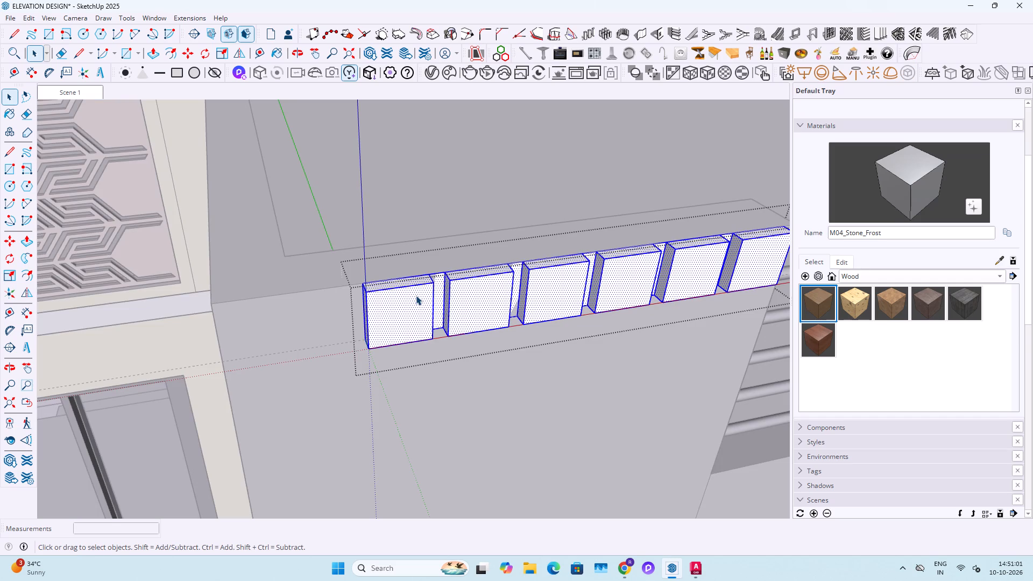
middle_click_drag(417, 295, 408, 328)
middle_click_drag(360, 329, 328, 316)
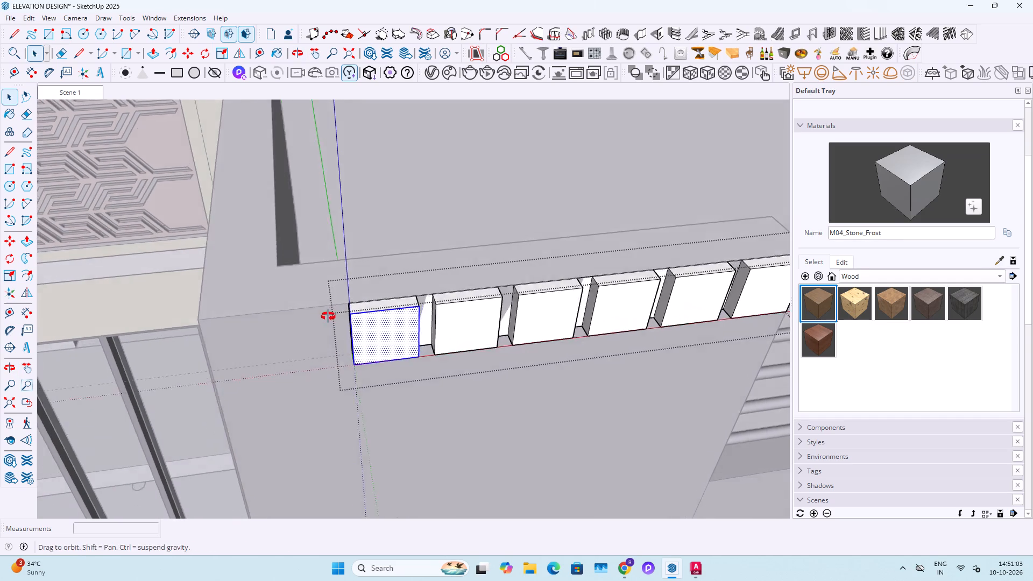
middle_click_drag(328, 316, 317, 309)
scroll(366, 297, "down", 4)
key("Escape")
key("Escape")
Inside the copied strip group, extend the end block about 8 3/8" to the parapet block's edge beside the patterned panel.
left_click(443, 316)
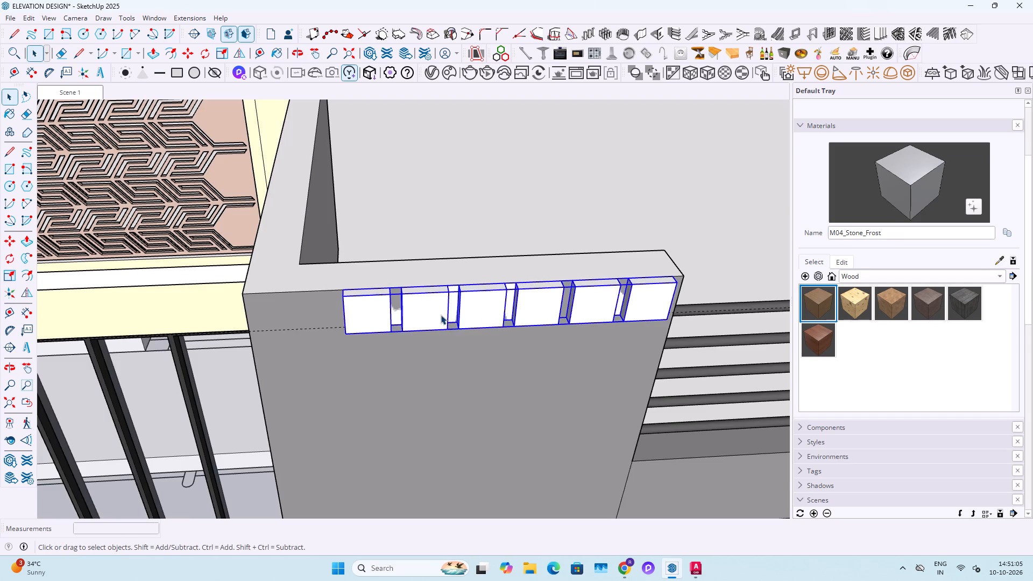
scroll(441, 314, "down", 2)
middle_click_drag(423, 327, 540, 315)
scroll(443, 313, "up", 1)
left_click(444, 306)
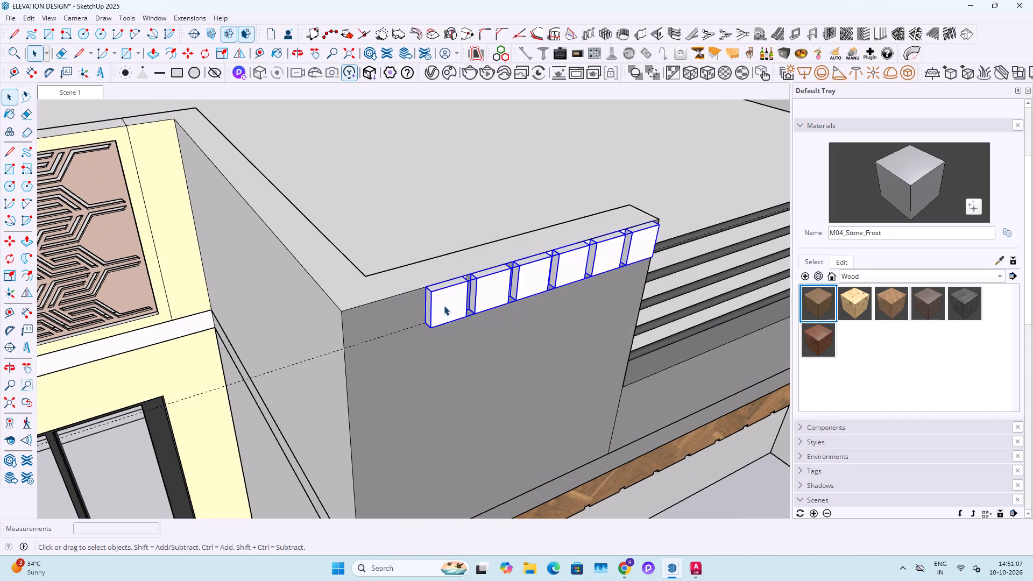
double_click(452, 301)
scroll(434, 303, "up", 9)
left_click(420, 303)
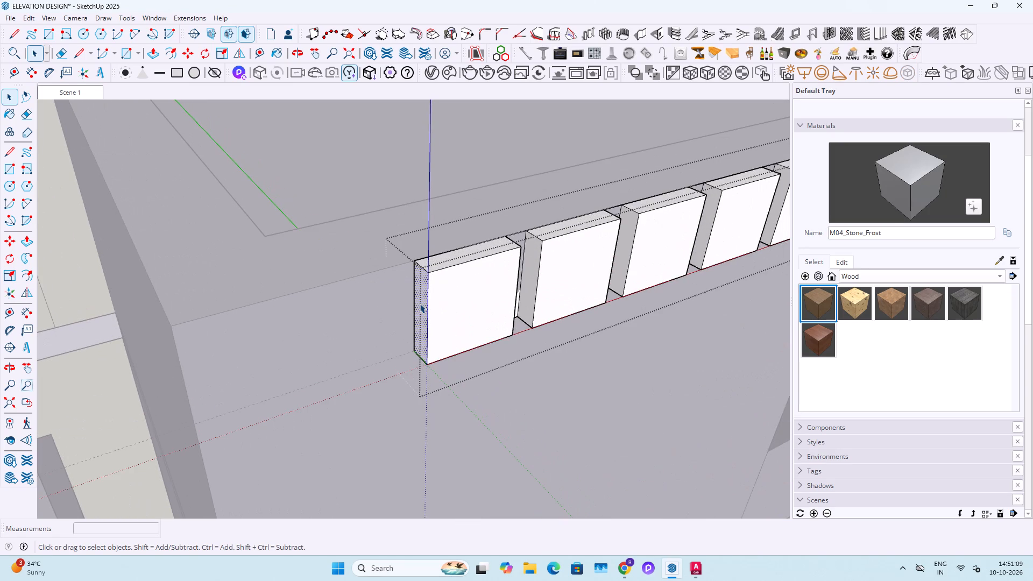
key("p")
left_click(420, 303)
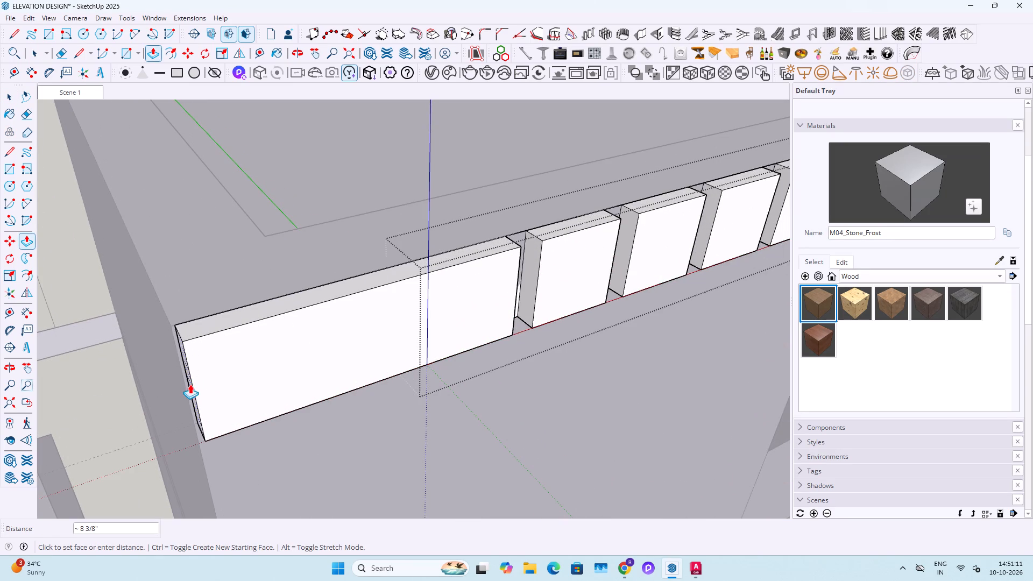
left_click(188, 399)
key("space")
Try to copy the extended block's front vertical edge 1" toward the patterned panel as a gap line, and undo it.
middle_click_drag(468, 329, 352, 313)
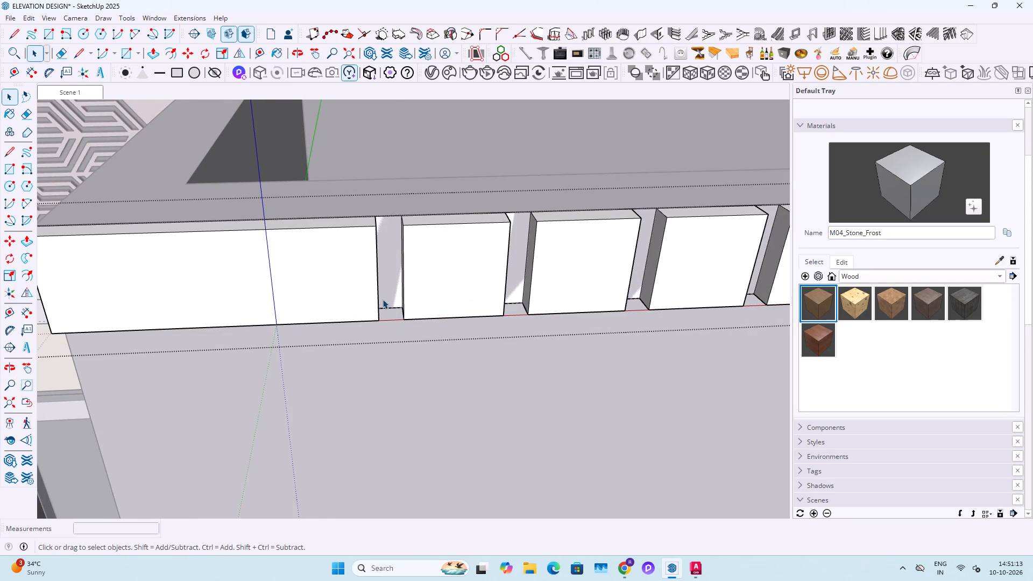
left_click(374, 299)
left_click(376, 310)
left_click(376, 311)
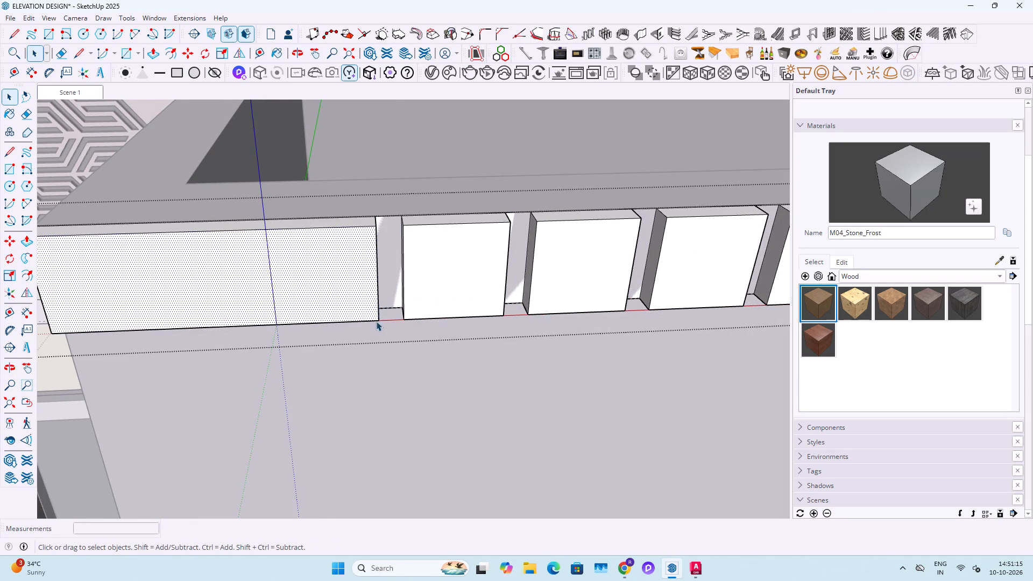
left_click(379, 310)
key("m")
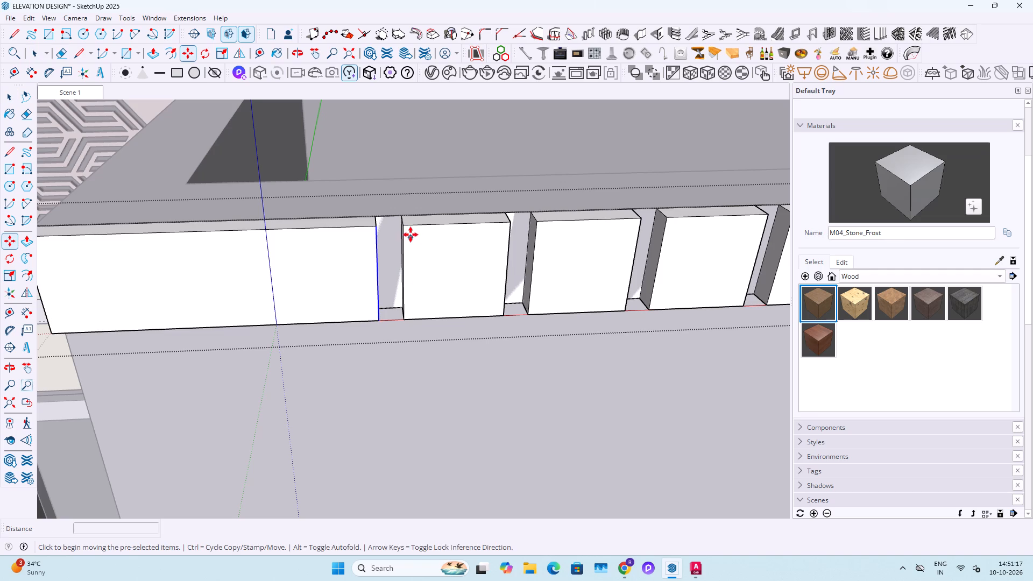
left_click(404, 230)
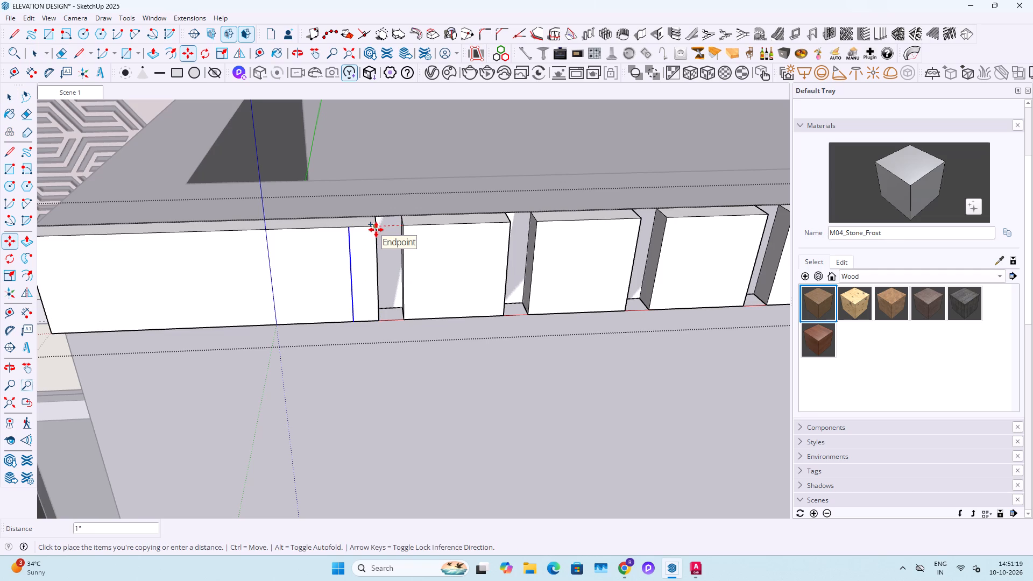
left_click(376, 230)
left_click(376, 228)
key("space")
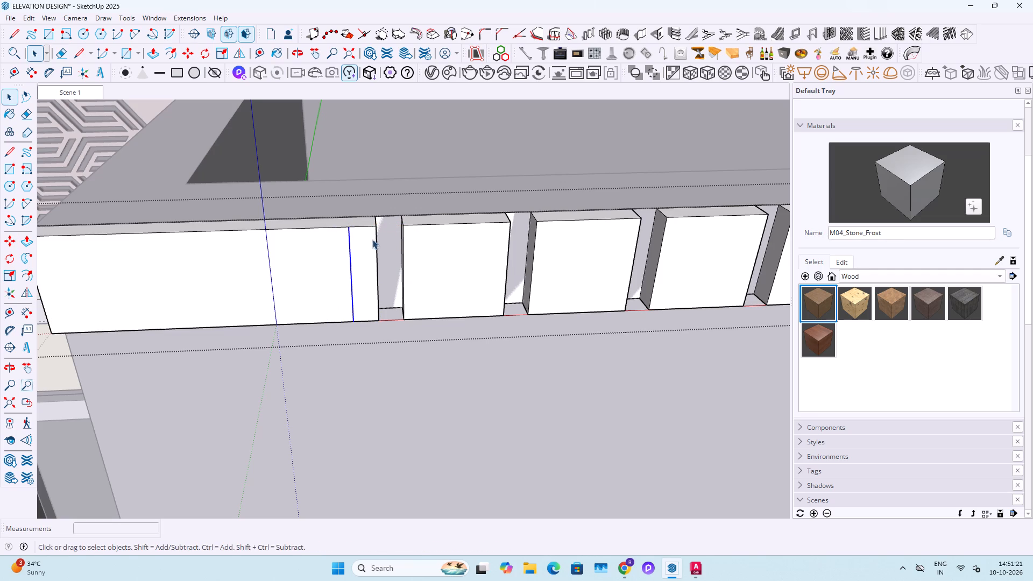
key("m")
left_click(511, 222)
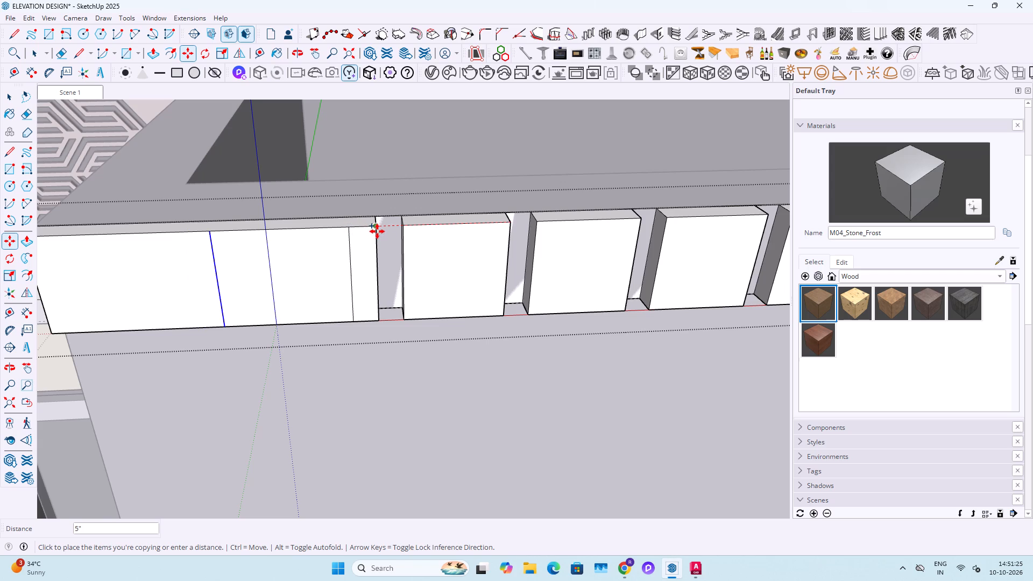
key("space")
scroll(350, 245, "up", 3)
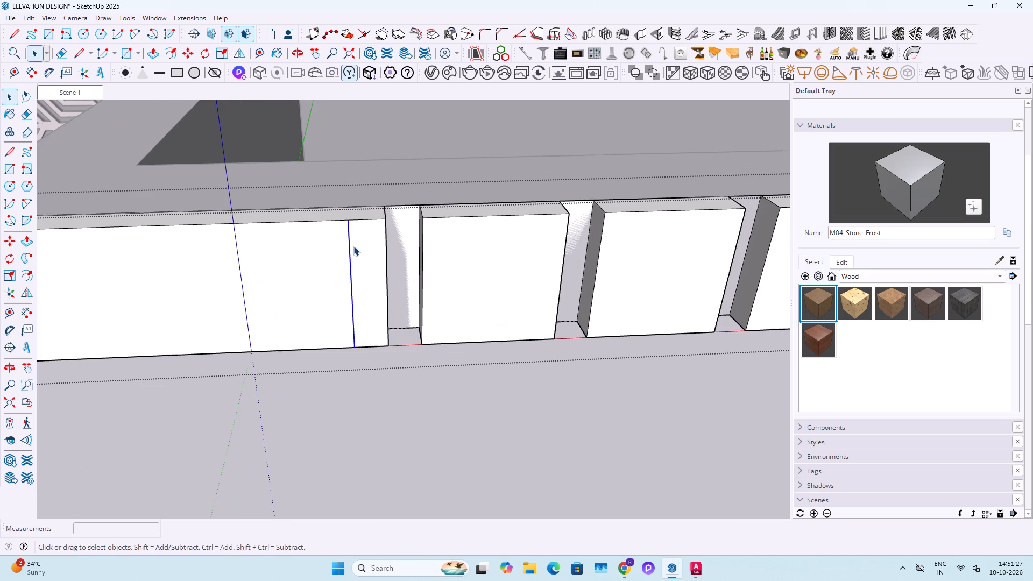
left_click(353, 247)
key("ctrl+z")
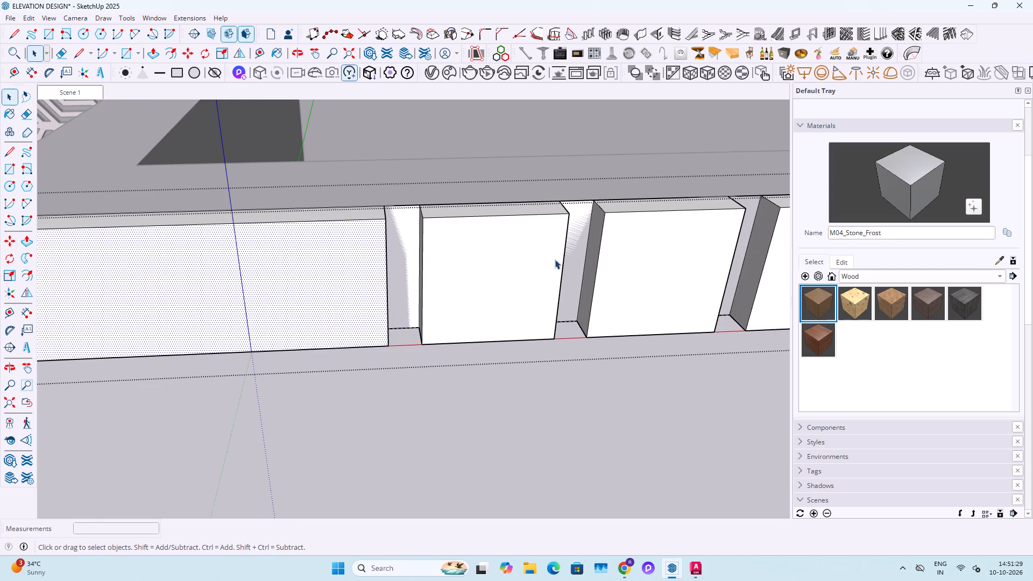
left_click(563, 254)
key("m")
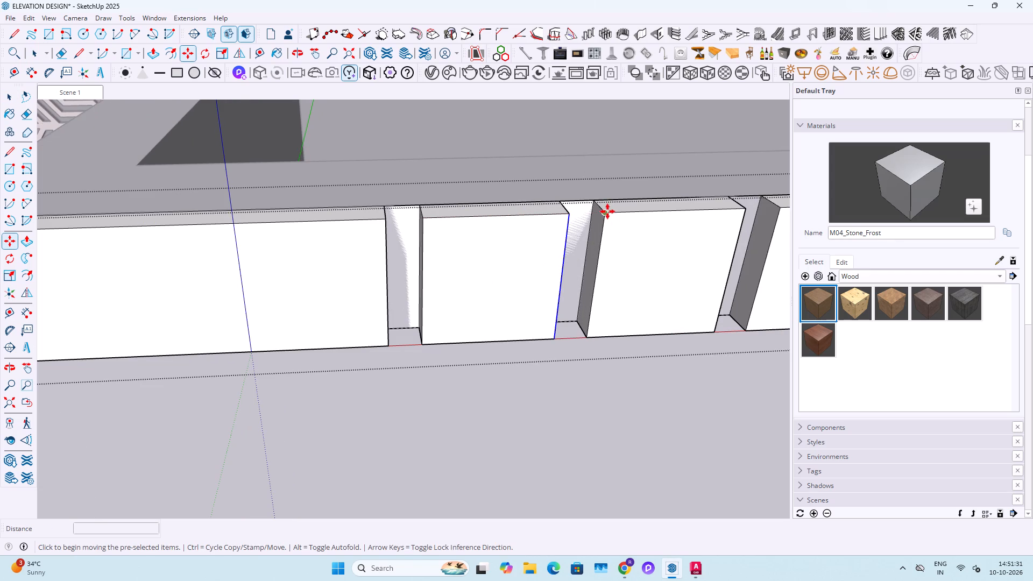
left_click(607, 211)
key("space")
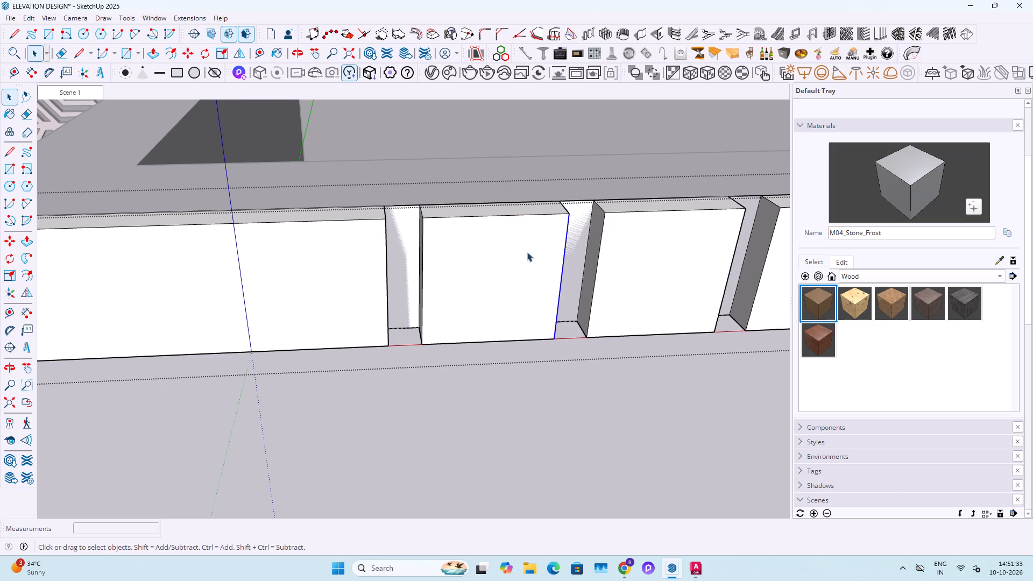
Copy the adjacent block's front face 5" onto the extended block to mark out the first block width.
left_click(441, 246)
key("m")
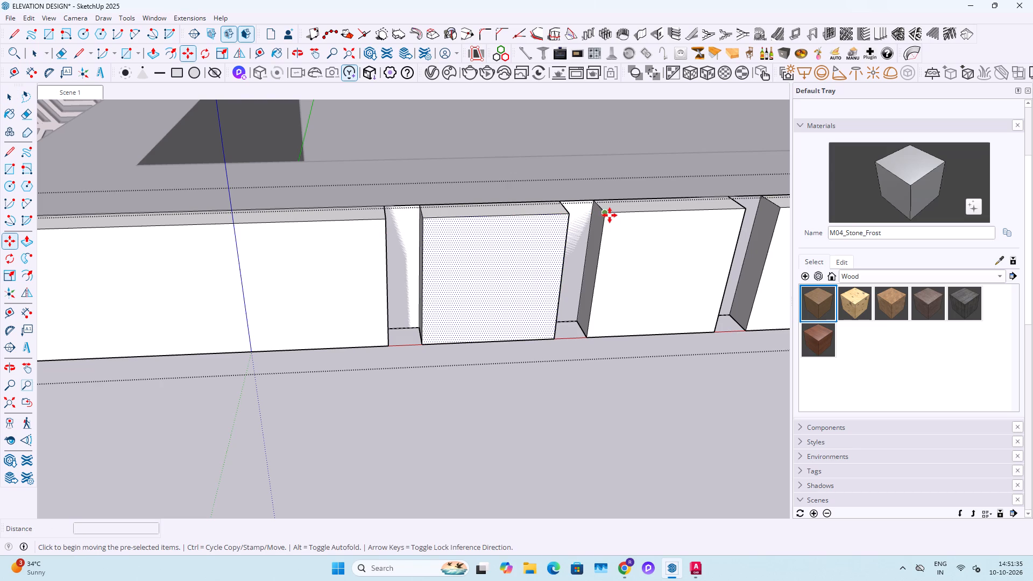
left_click(610, 215)
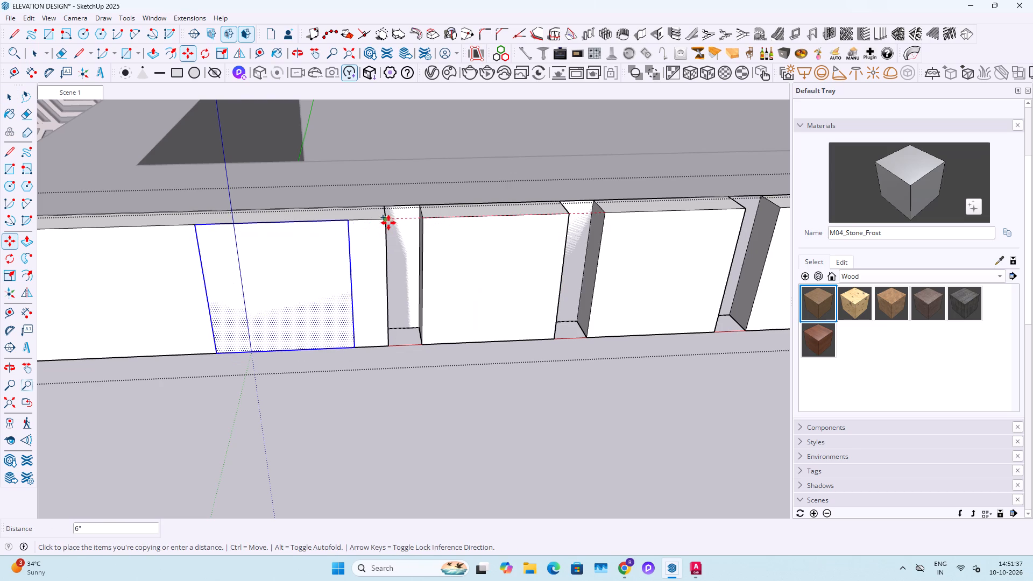
left_click(421, 224)
key("space")
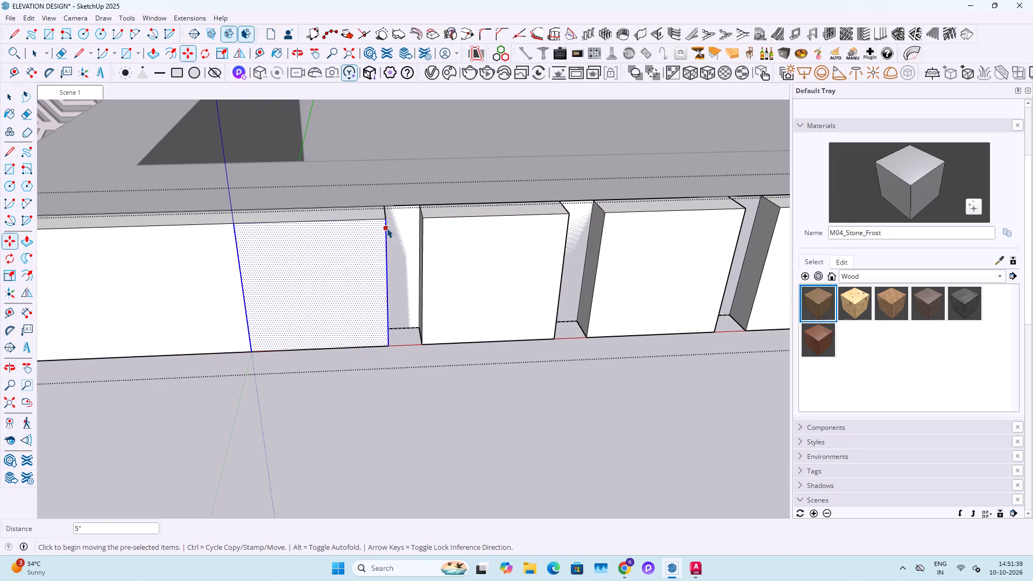
Copy the extended block's front vertical edge 5" toward the patterned panel to mark the first narrow gap.
left_click(387, 233)
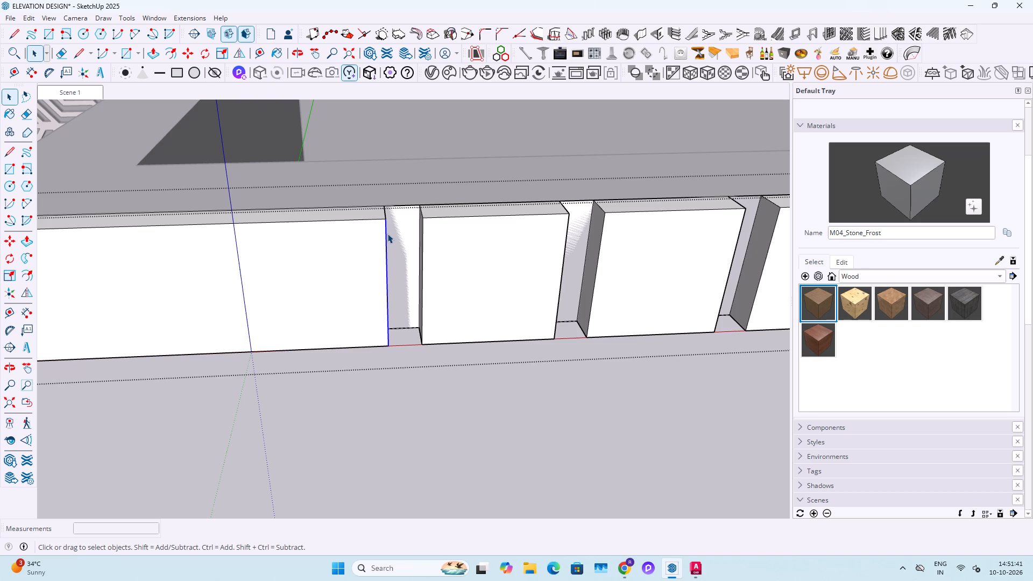
left_click(422, 239)
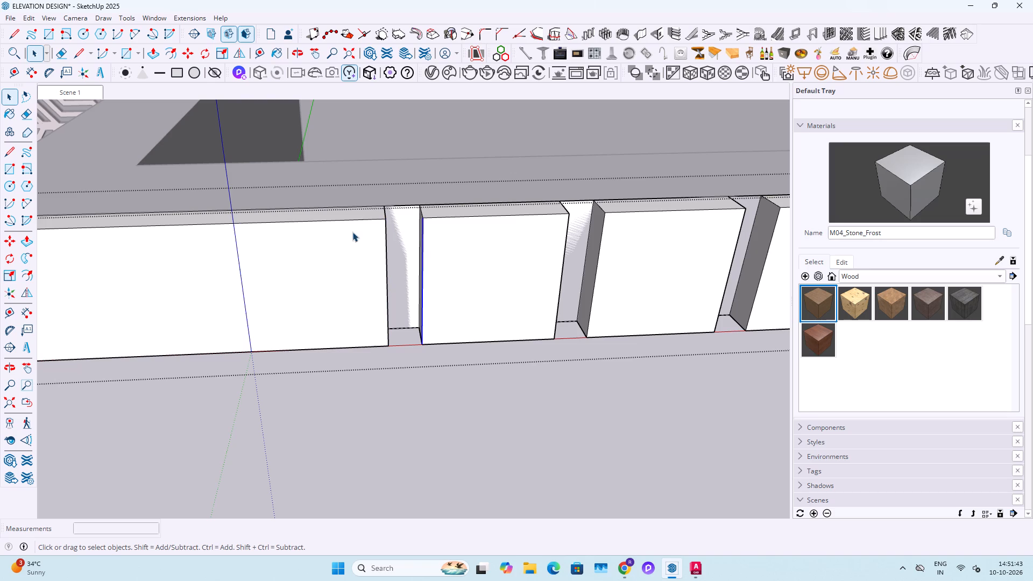
left_click(352, 232)
left_click(386, 228)
key("m")
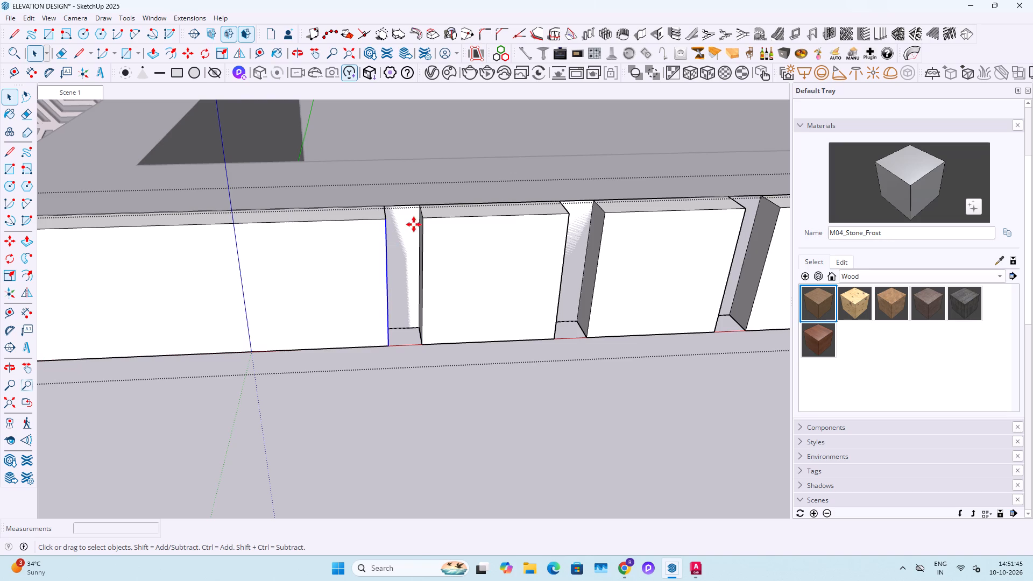
left_click(426, 221)
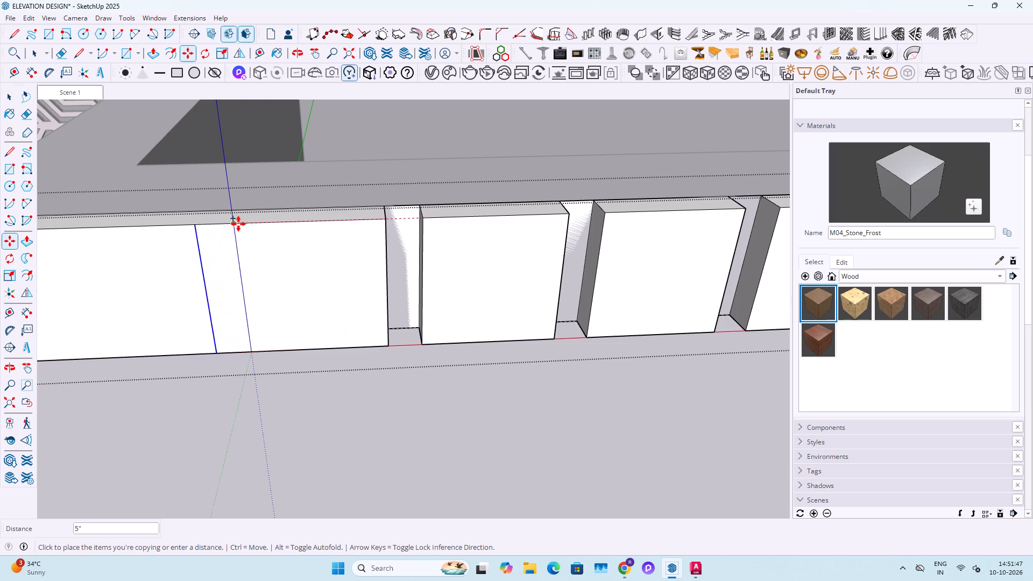
left_click(238, 224)
key("space")
Copy the marked block face 5" toward the patterned panel, starting it at the first gap line.
left_click(284, 257)
key("m")
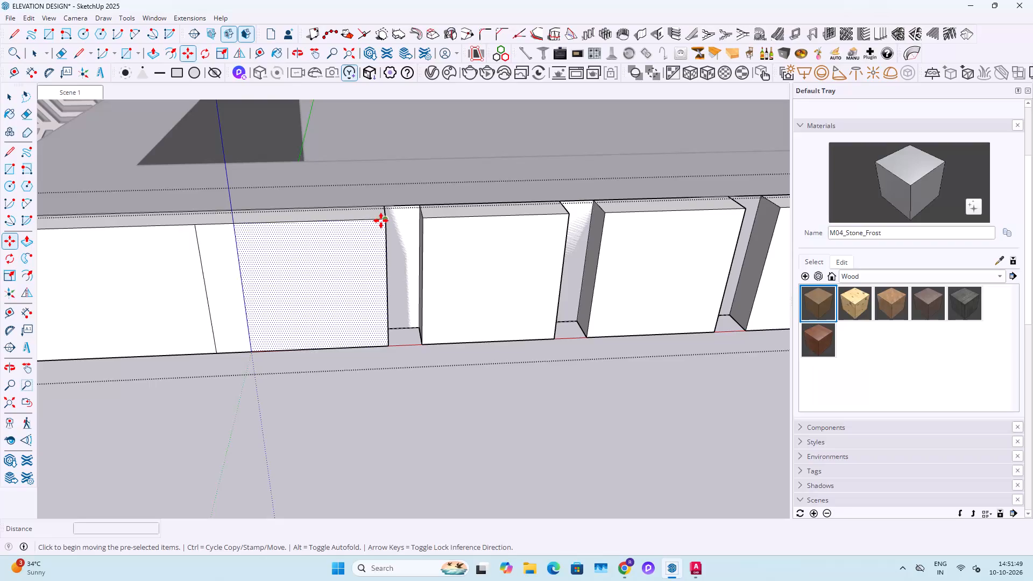
left_click(381, 221, "ctrl")
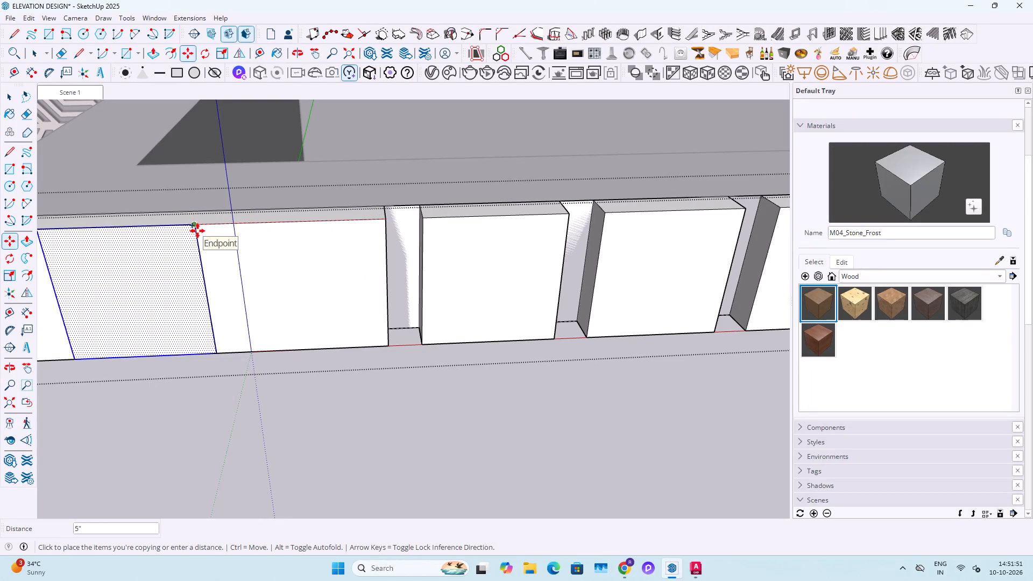
left_click(197, 231)
key("space")
Copy the narrow gap face 5" toward the patterned panel to mark the second gap on the extended block.
left_click(220, 293)
middle_click_drag(263, 300, 427, 343, "shift")
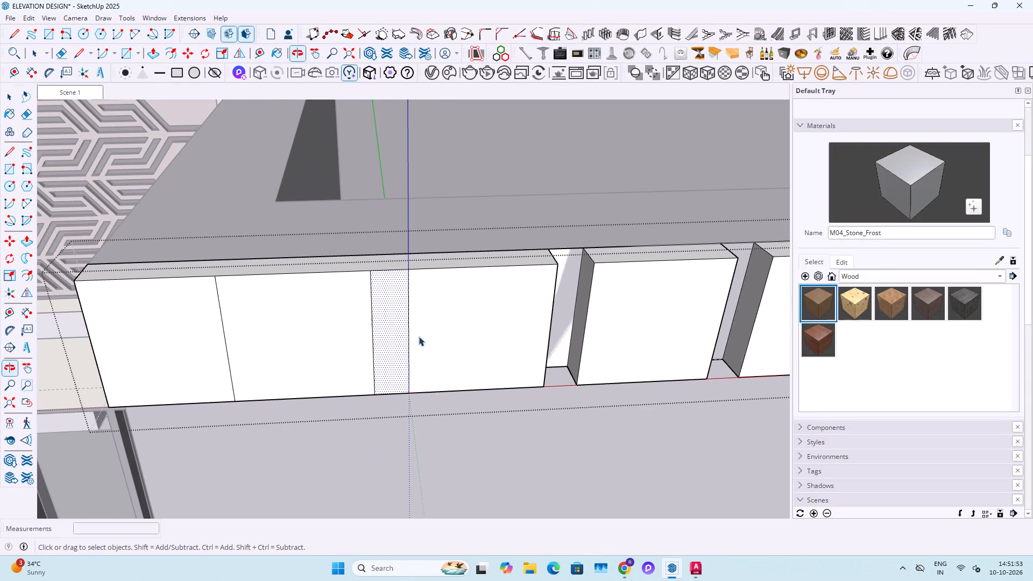
key("m")
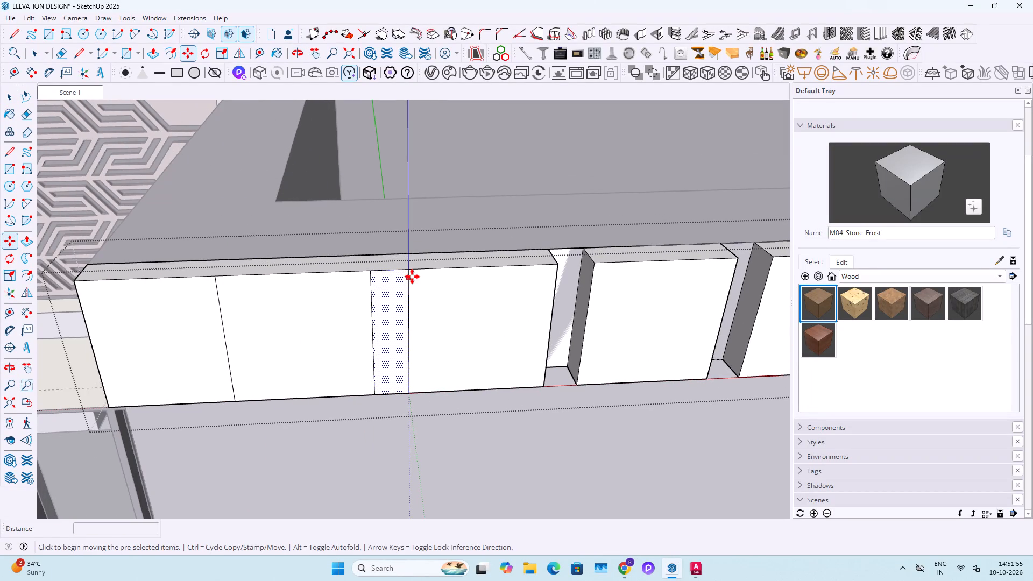
left_click(409, 272)
left_click(213, 279)
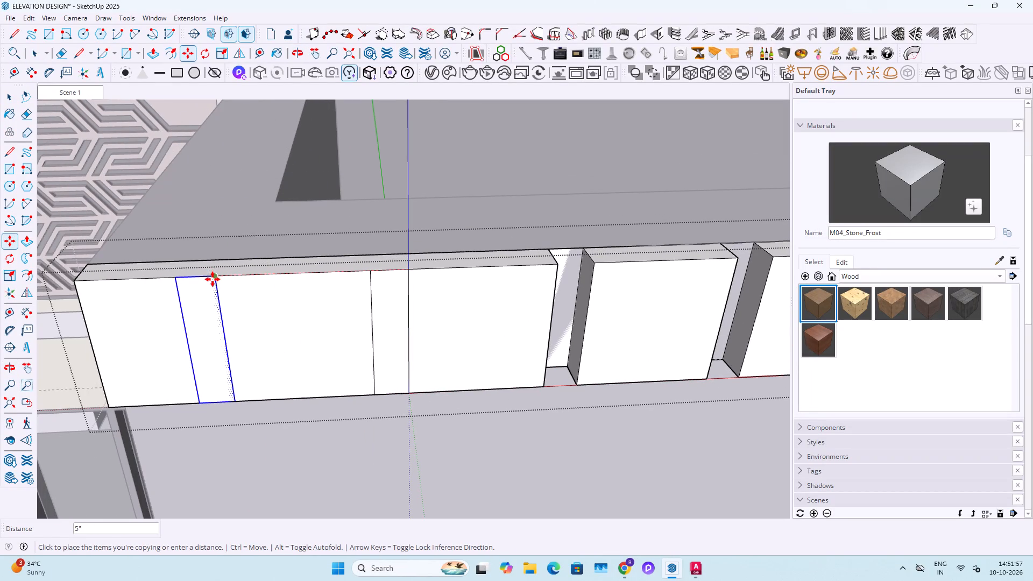
key("space")
Push both marked gap faces back 1" to the parapet wall to separate the extended part into blocks, and leave the group.
left_click(309, 349)
left_click(385, 341)
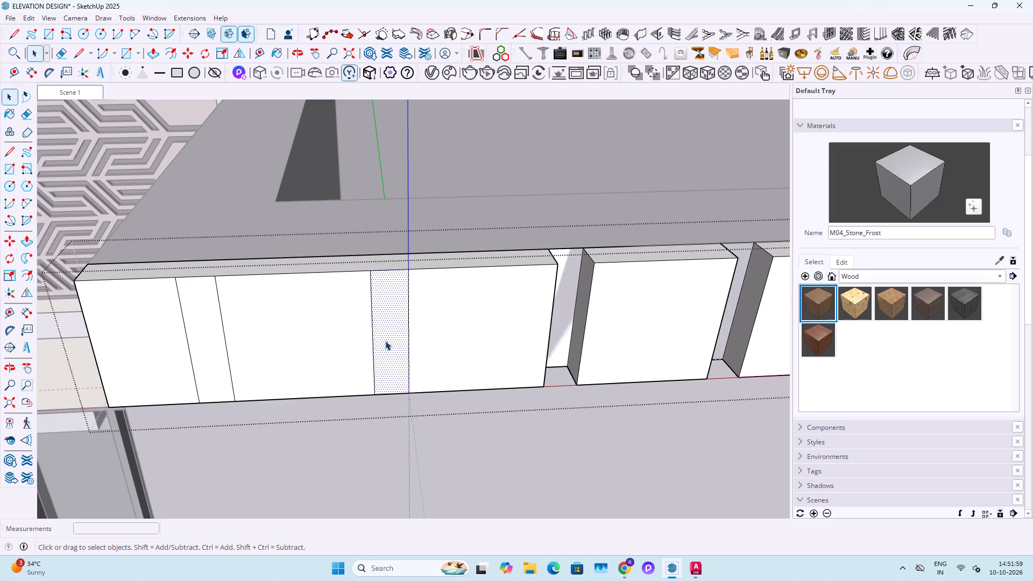
key("p")
left_click(385, 341)
left_click(392, 252)
left_click(206, 311)
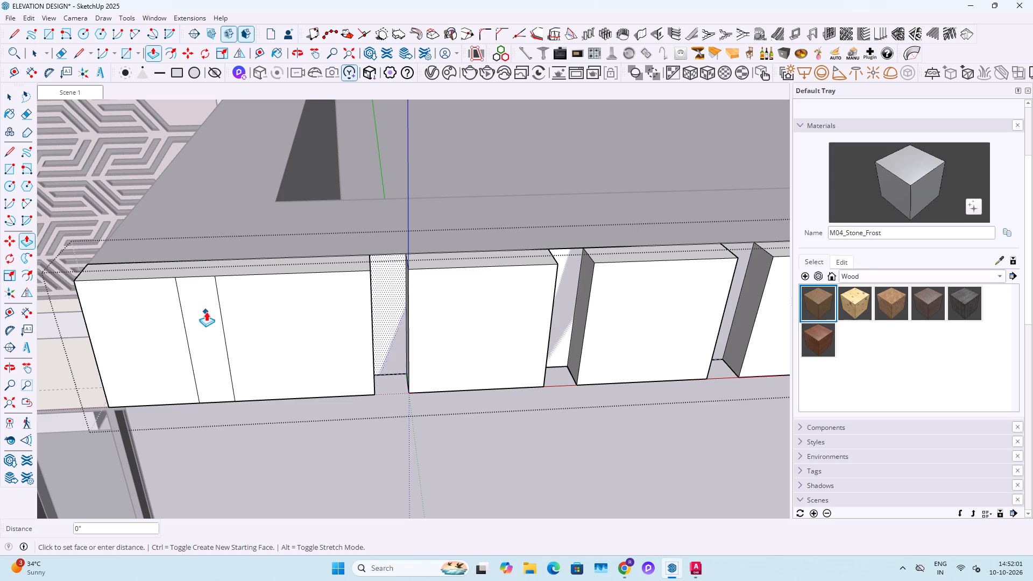
key("space")
left_click(209, 318)
key("p")
left_click(209, 318)
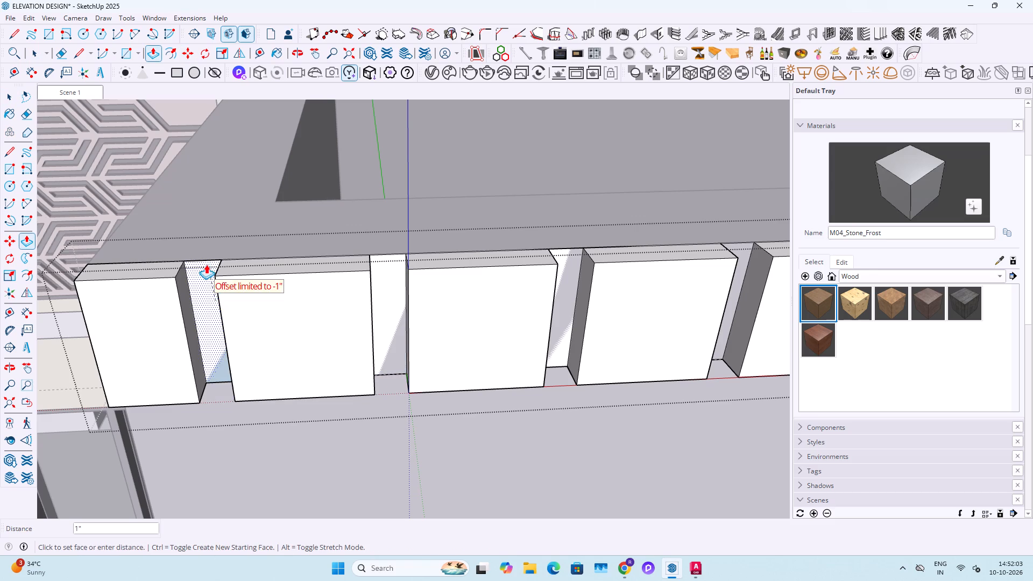
left_click(207, 261)
key("space")
scroll(278, 327, "down", 11)
key("Escape")
key("Escape")
key("Escape")
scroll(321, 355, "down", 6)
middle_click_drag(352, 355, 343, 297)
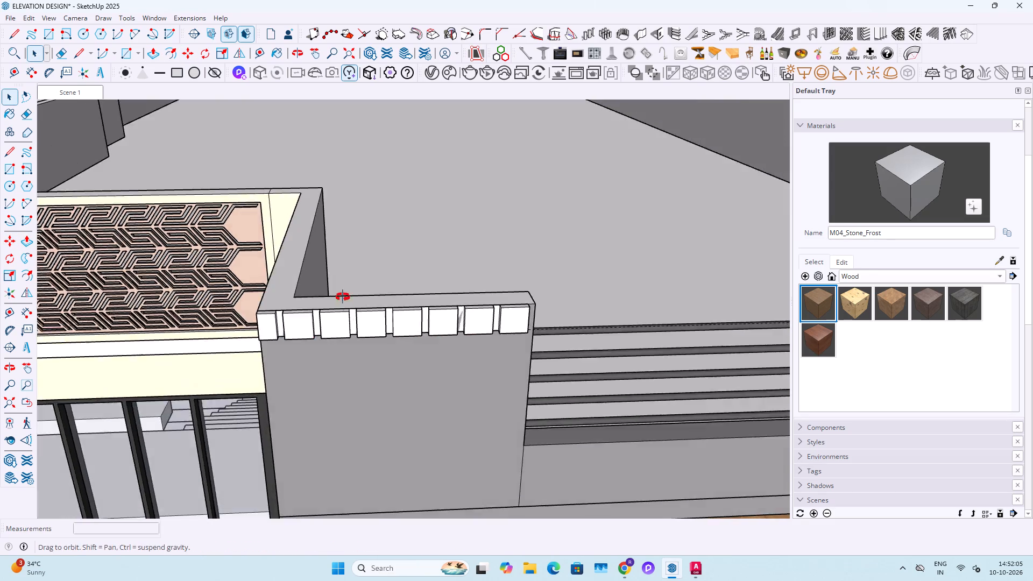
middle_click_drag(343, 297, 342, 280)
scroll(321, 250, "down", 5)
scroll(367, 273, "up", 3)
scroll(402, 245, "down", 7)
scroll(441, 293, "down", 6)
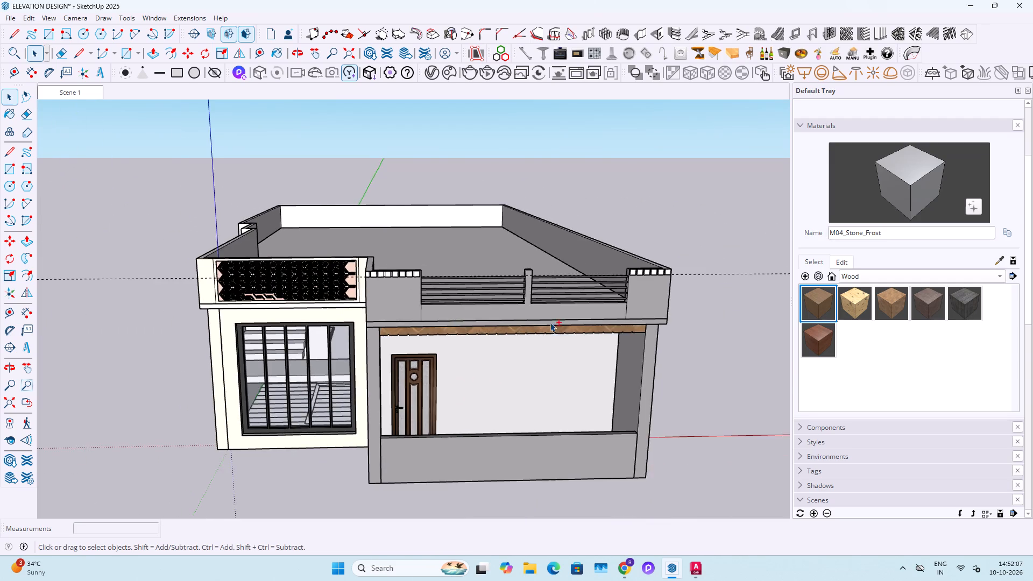
Inspect the house from above, along the side, at the rear windows and back to the front.
middle_click_drag(548, 323, 678, 497, "shift")
scroll(687, 476, "down", 13)
middle_click_drag(413, 269, 458, 422)
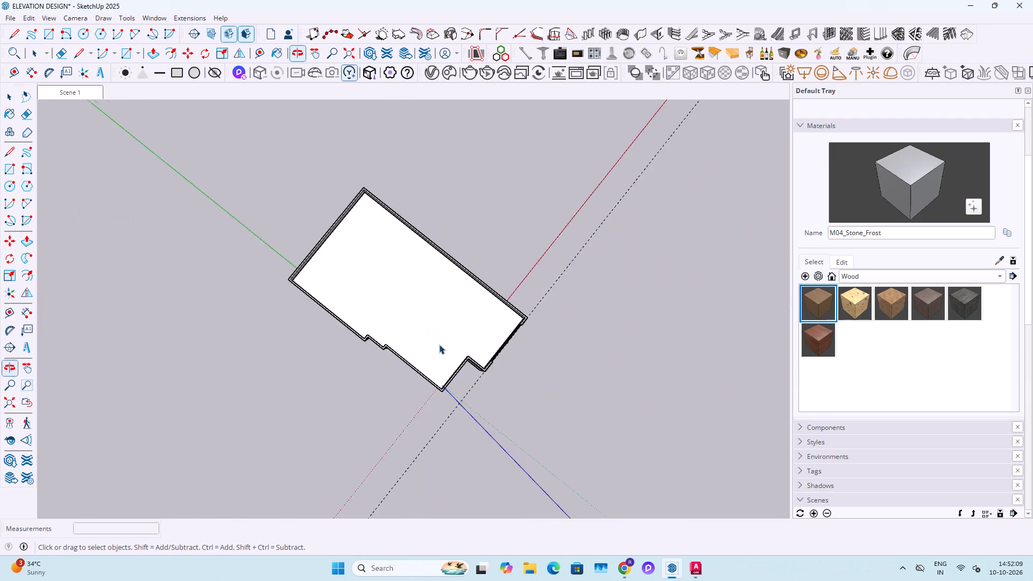
scroll(441, 333, "up", 15)
middle_click_drag(367, 398, 570, 306)
scroll(565, 293, "down", 5)
middle_click_drag(277, 456, 371, 365)
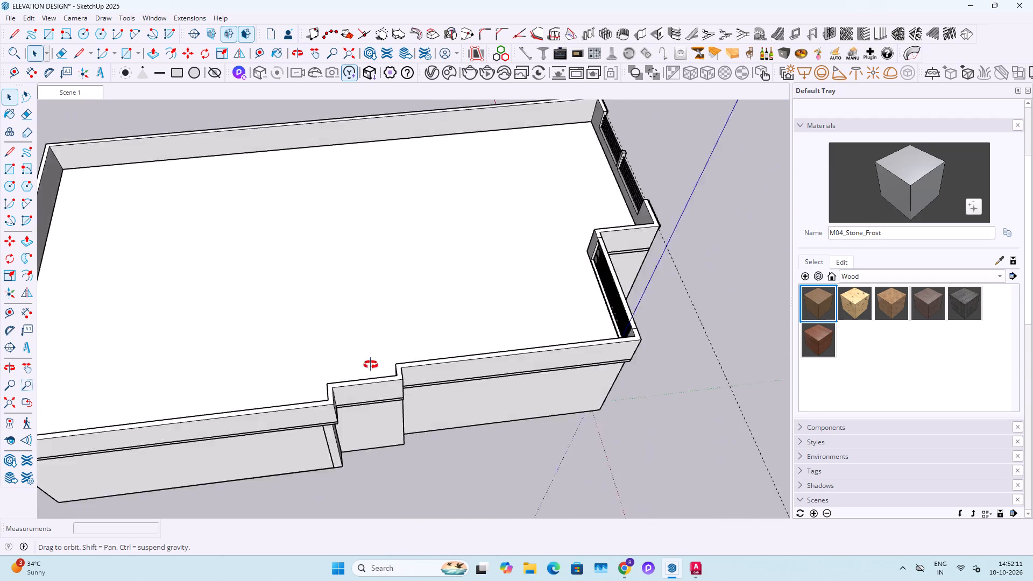
middle_click_drag(371, 365, 401, 300)
scroll(401, 303, "up", 1)
scroll(382, 351, "down", 6)
middle_click_drag(181, 390, 474, 295)
scroll(346, 413, "up", 7)
scroll(327, 413, "down", 2)
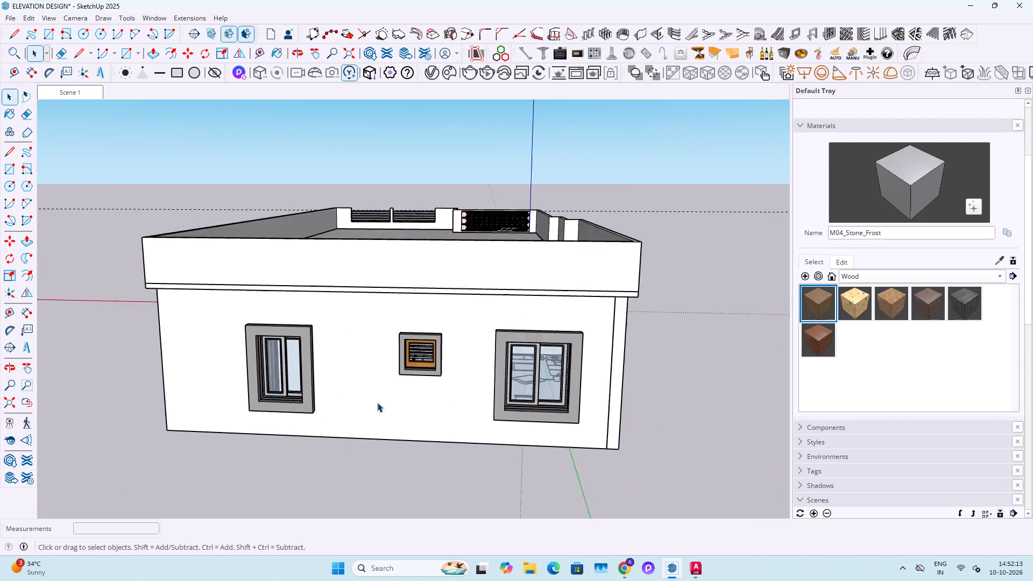
scroll(377, 402, "down", 6)
middle_click_drag(504, 386, 18, 383)
middle_click_drag(440, 331, 173, 339)
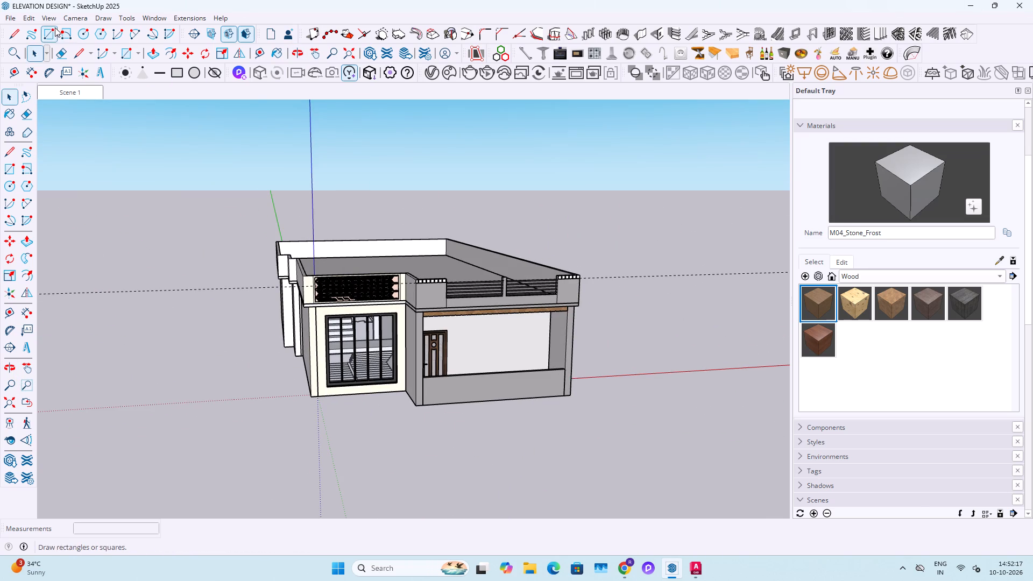
Delete all guide lines from the model.
left_click(27, 16)
left_click(52, 127)
Restore the saved Scene 1 view of the front elevation.
scroll(371, 289, "up", 5)
middle_click_drag(621, 401, 563, 380)
scroll(837, 367, "up", 1)
scroll(834, 379, "down", 4)
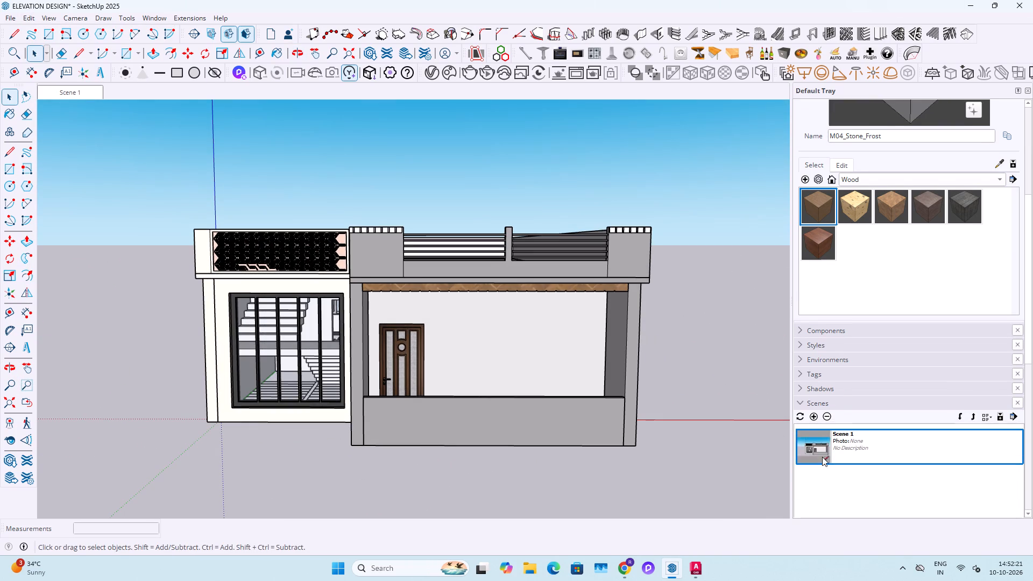
left_click(820, 452)
double_click(820, 442)
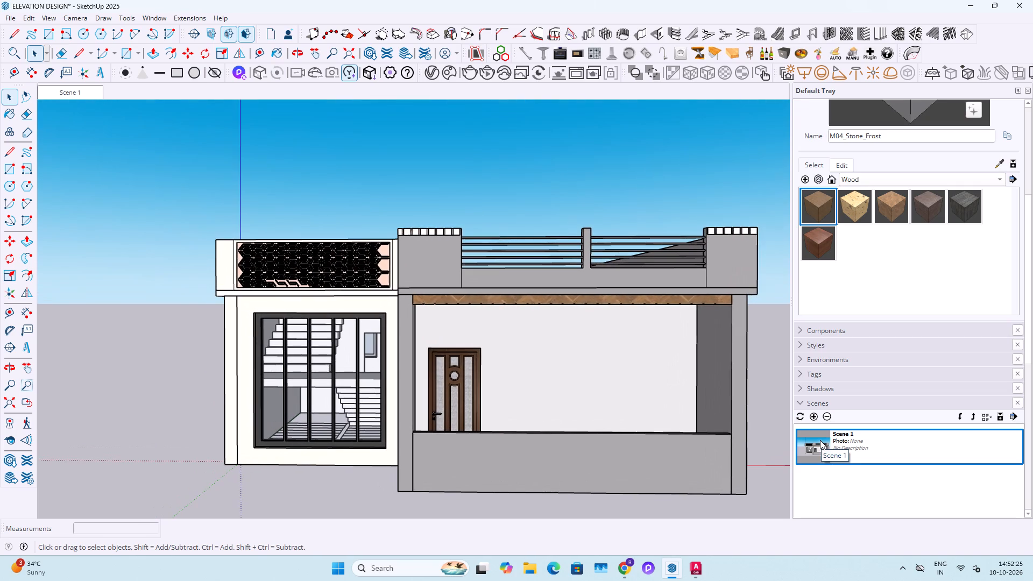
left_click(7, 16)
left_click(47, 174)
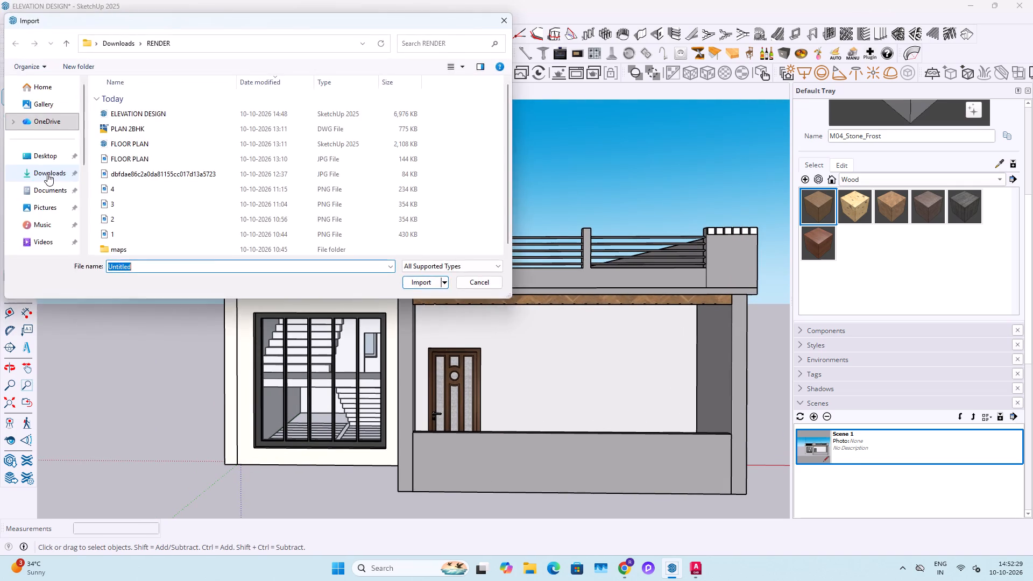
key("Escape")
Export the Scene 1 view as a JPEG 2D graphic named ELEVATION DESIGN in the RENDER folder.
left_click(14, 22)
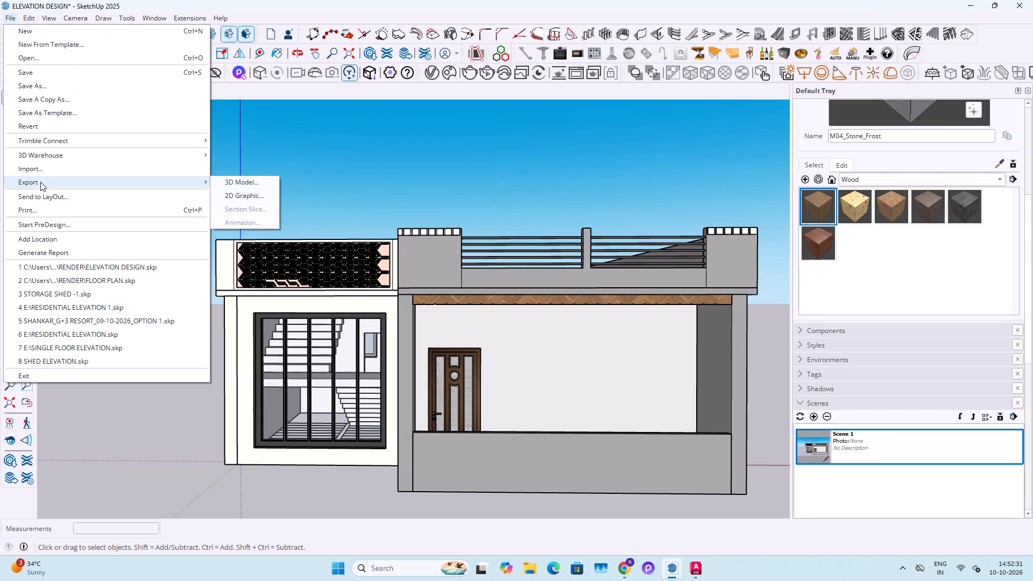
left_click(40, 182)
left_click(216, 189)
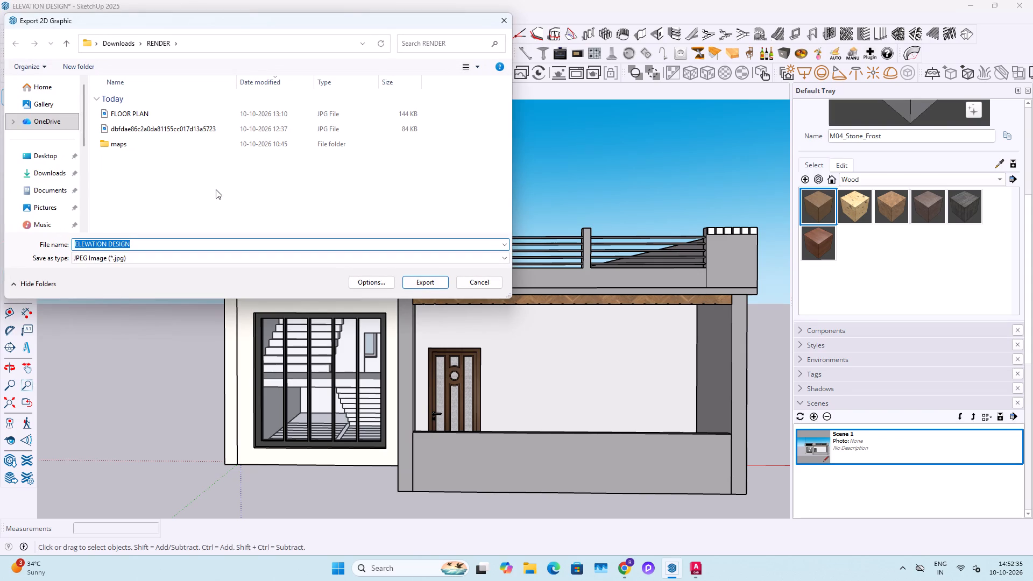
left_click(193, 249)
left_click(406, 278)
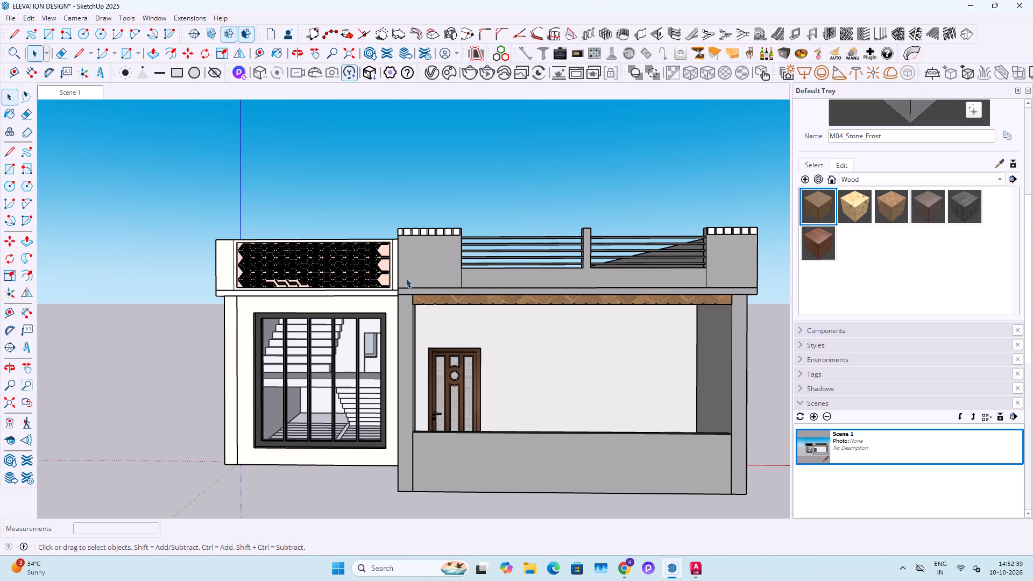
Open the wall group and paint the porch's back wall with Wood_Floor_01_1K.
double_click(670, 362)
left_click(633, 351)
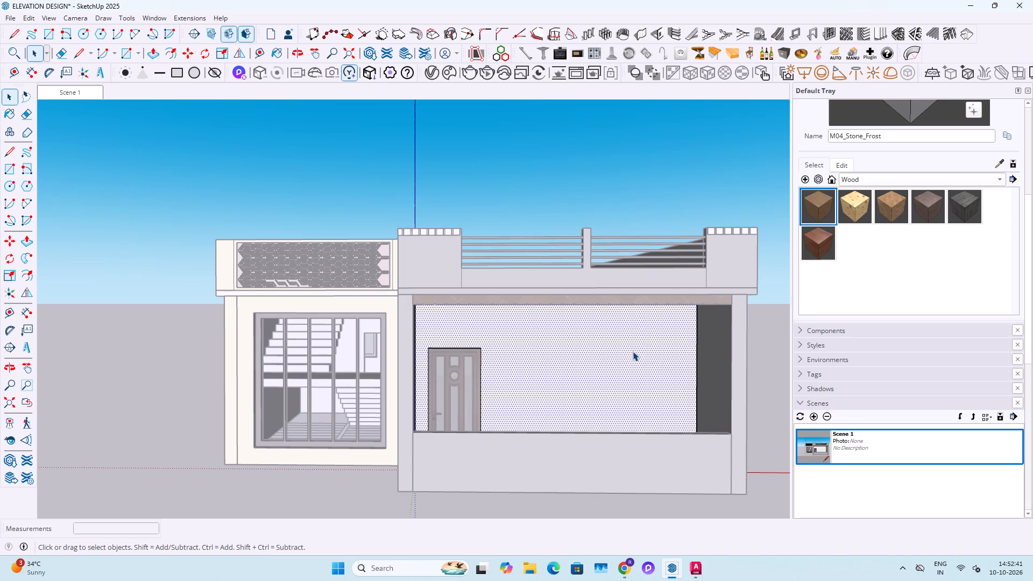
scroll(856, 291, "up", 1)
left_click(897, 230)
left_click(532, 344)
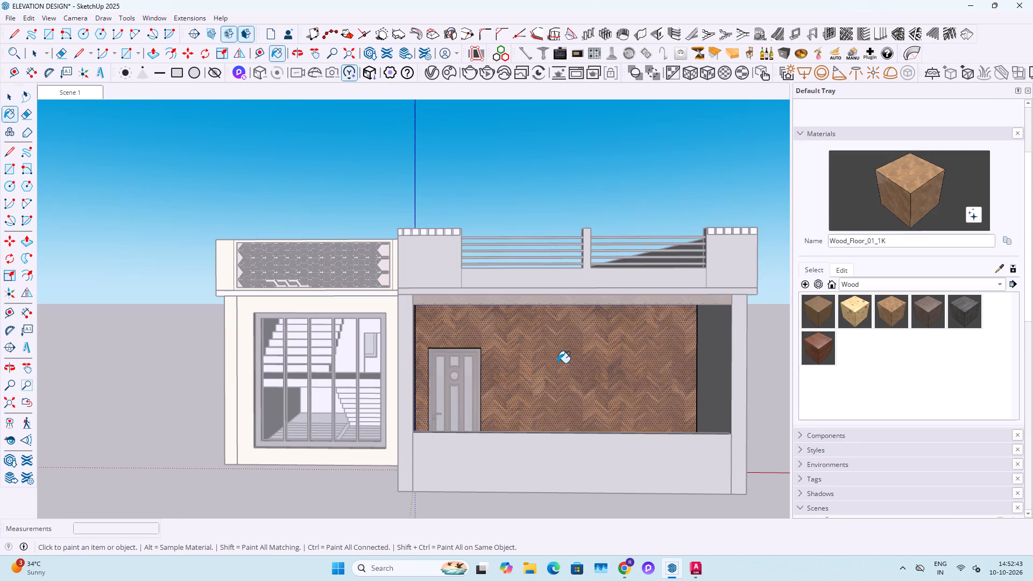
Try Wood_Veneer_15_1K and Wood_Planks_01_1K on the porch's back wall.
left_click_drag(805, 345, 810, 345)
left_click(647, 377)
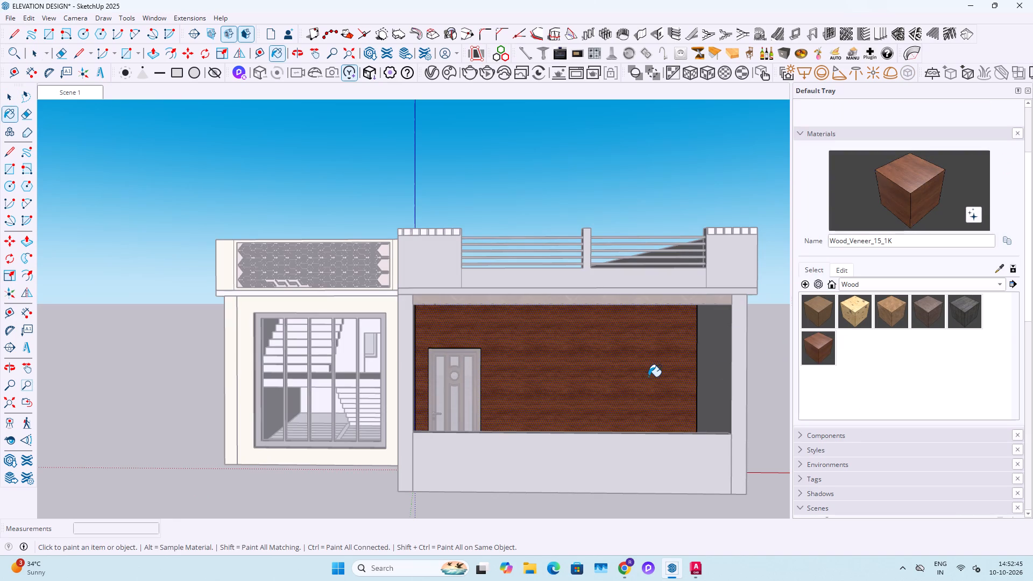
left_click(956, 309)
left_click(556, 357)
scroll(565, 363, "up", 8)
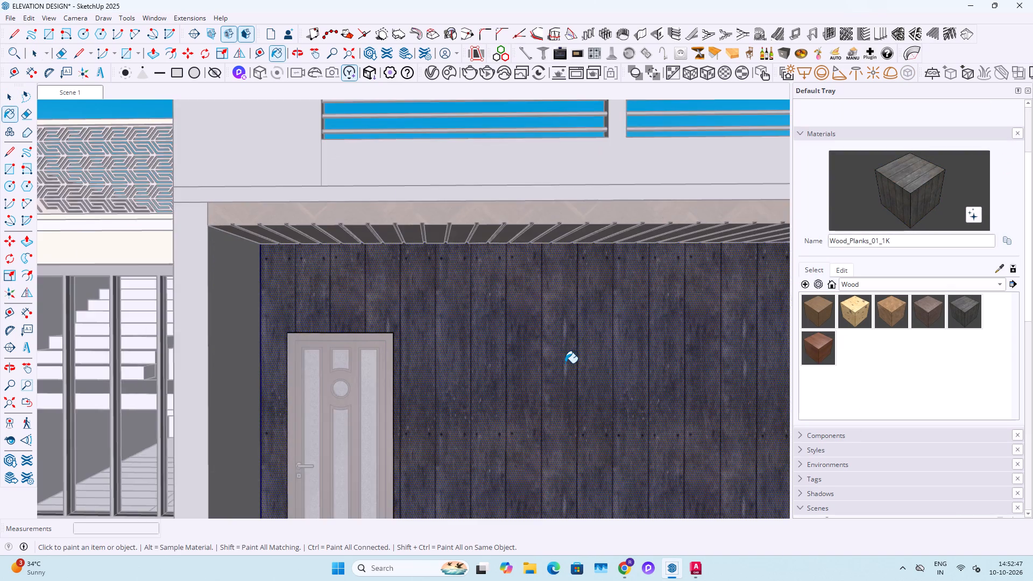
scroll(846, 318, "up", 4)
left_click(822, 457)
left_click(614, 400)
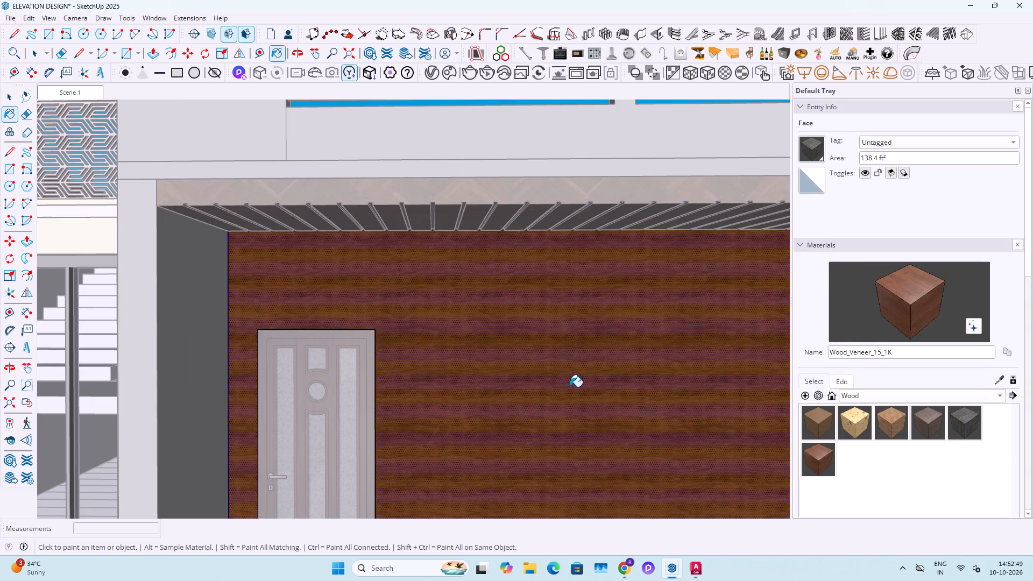
Paint the porch's back wall with Wood_Floor_01_1K and leave the wall group.
key("space")
left_click(896, 428)
left_click(661, 418)
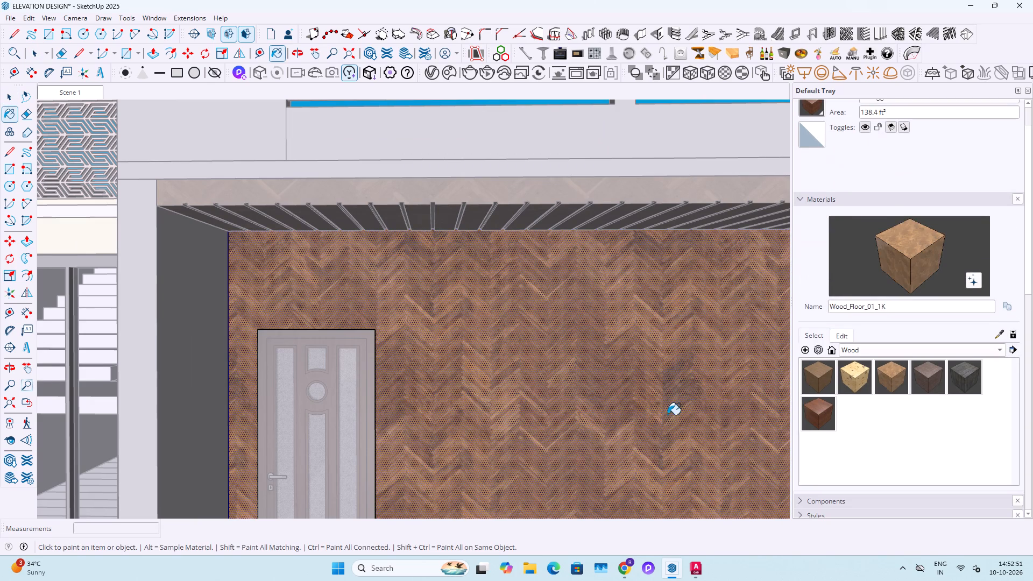
key("space")
key("Escape")
key("Escape")
key("space")
Copy the projecting band beneath the parapet 10' 4" straight down to the base of the house walls.
scroll(468, 351, "down", 11)
middle_click_drag(472, 359, 509, 365)
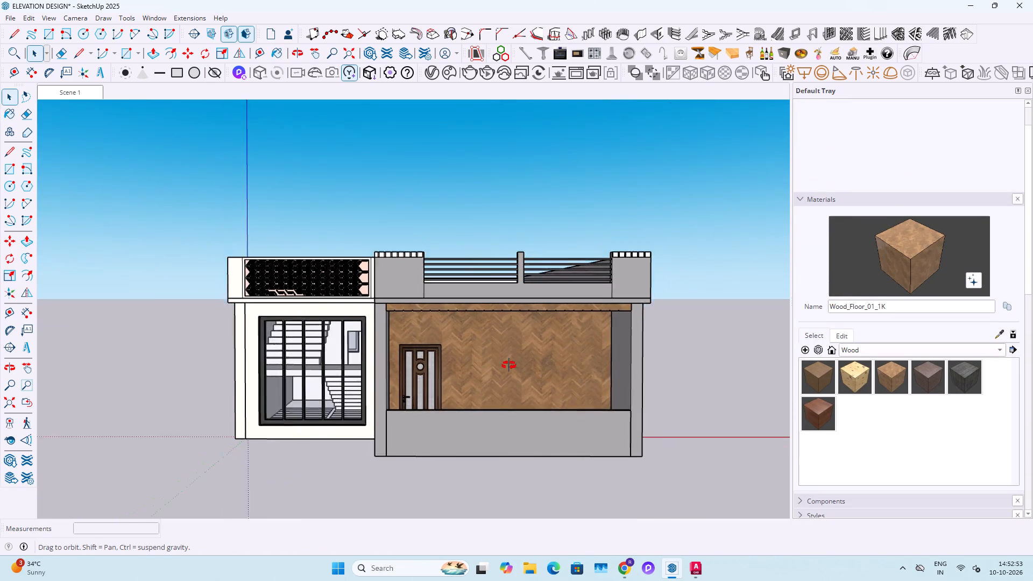
middle_click_drag(509, 365, 1016, 405)
scroll(694, 381, "down", 6)
middle_click_drag(551, 353, 579, 339)
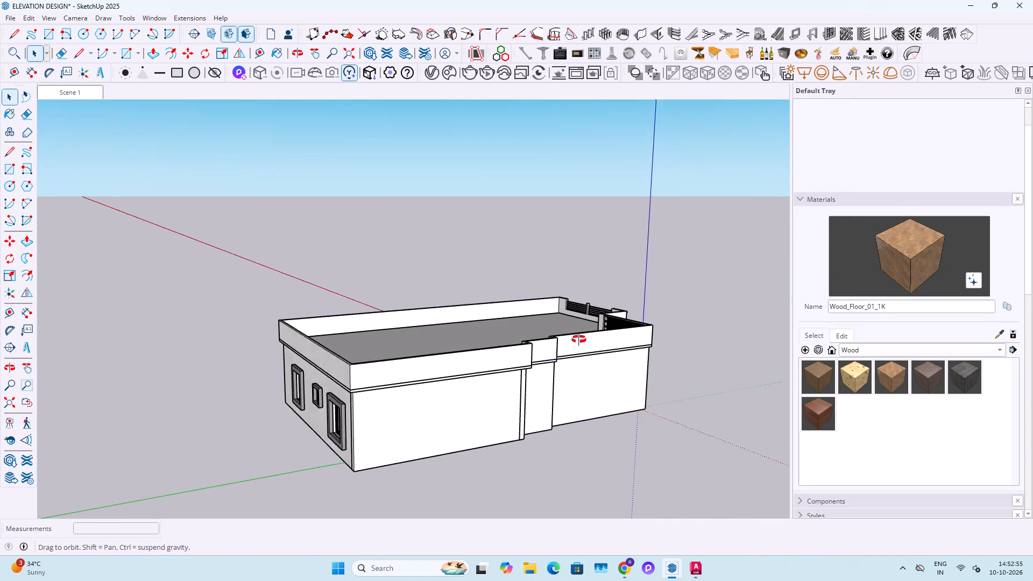
middle_click_drag(579, 339, 811, 29)
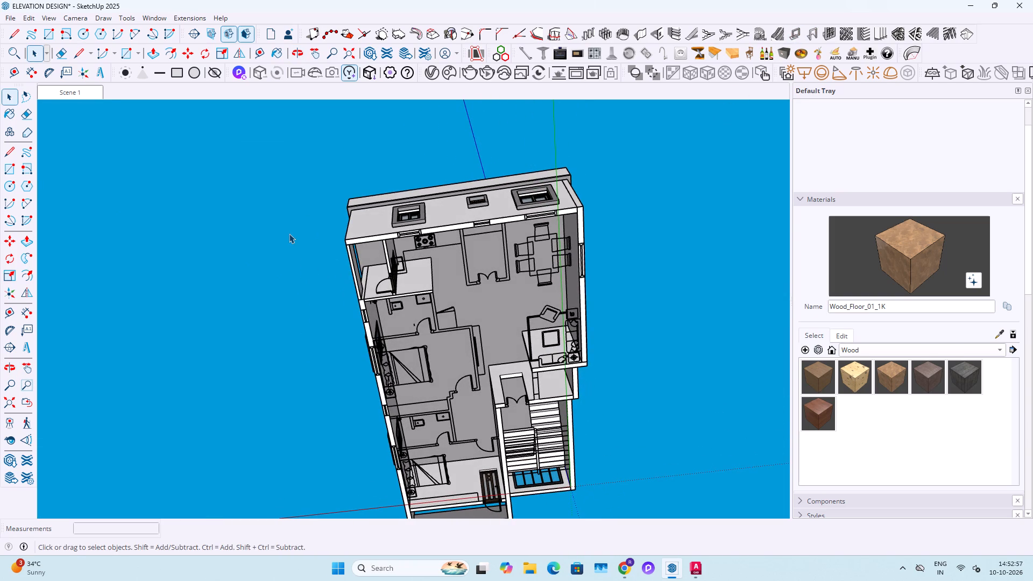
middle_click_drag(303, 270, 303, 491)
middle_click_drag(421, 315, 373, 499)
middle_click_drag(389, 408, 370, 462)
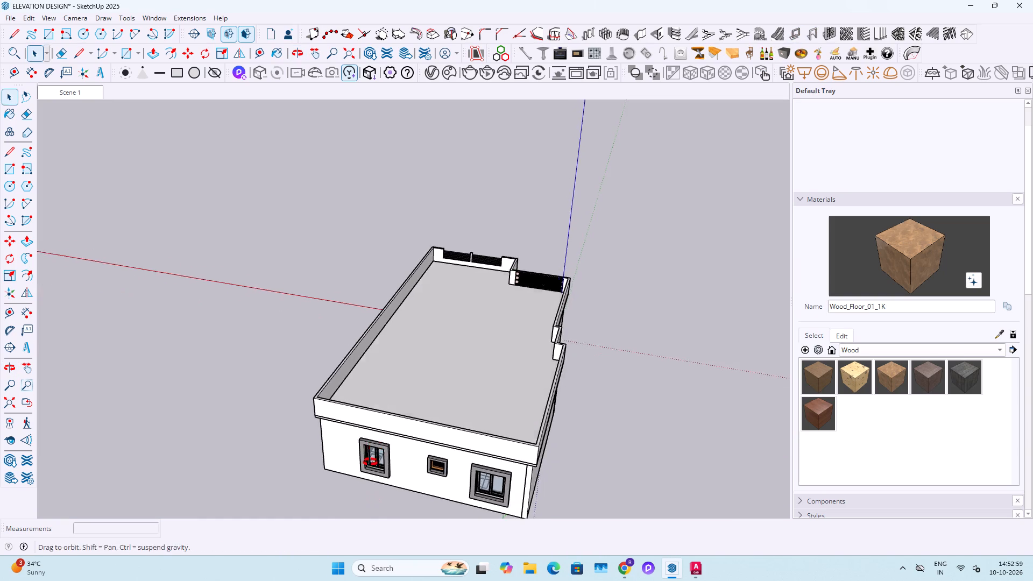
middle_click_drag(370, 462, 369, 471)
left_click(362, 409)
middle_click_drag(343, 404, 408, 279)
scroll(365, 357, "up", 9)
middle_click_drag(355, 422, 357, 379)
key("m")
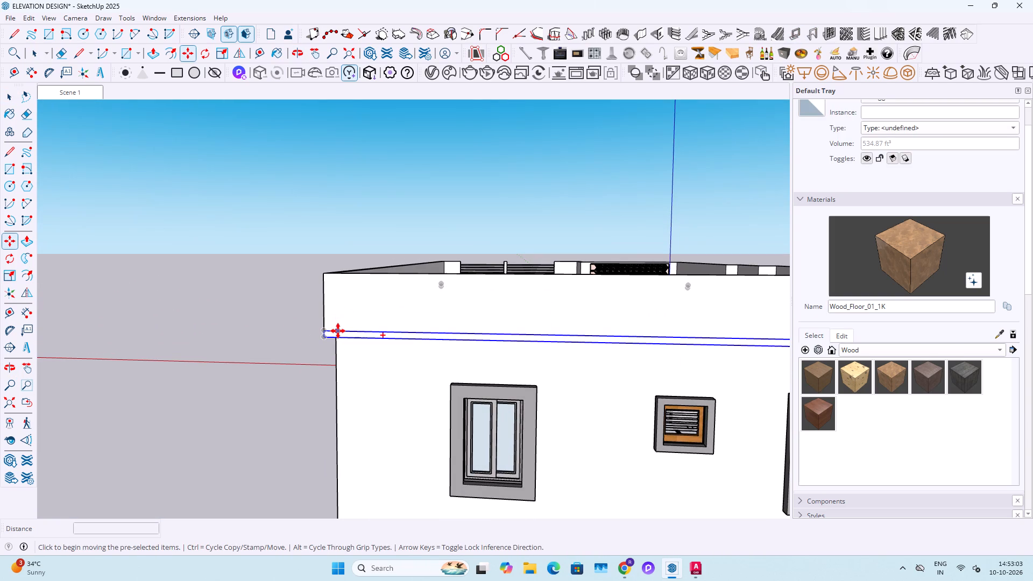
left_click(336, 331, "ctrl")
middle_click_drag(343, 438, 381, 185, "shift")
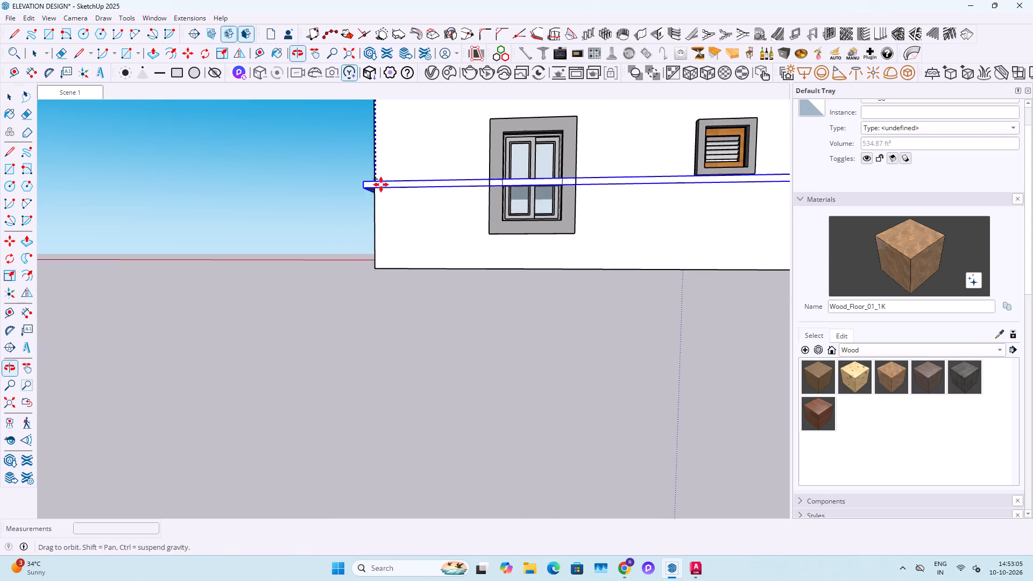
scroll(373, 273, "up", 8)
left_click(377, 268)
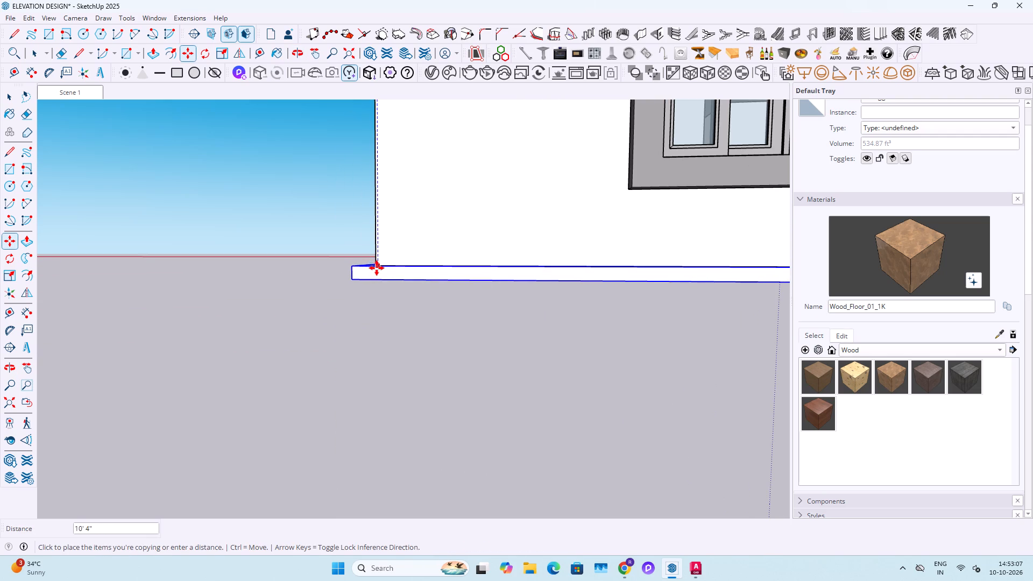
Move the copied base band inward so its rear corner meets the rear wall corner, and deselect it.
middle_click_drag(385, 288, 426, 426)
scroll(323, 282, "down", 6)
middle_click_drag(513, 352, 458, 226, "shift")
scroll(403, 295, "up", 2)
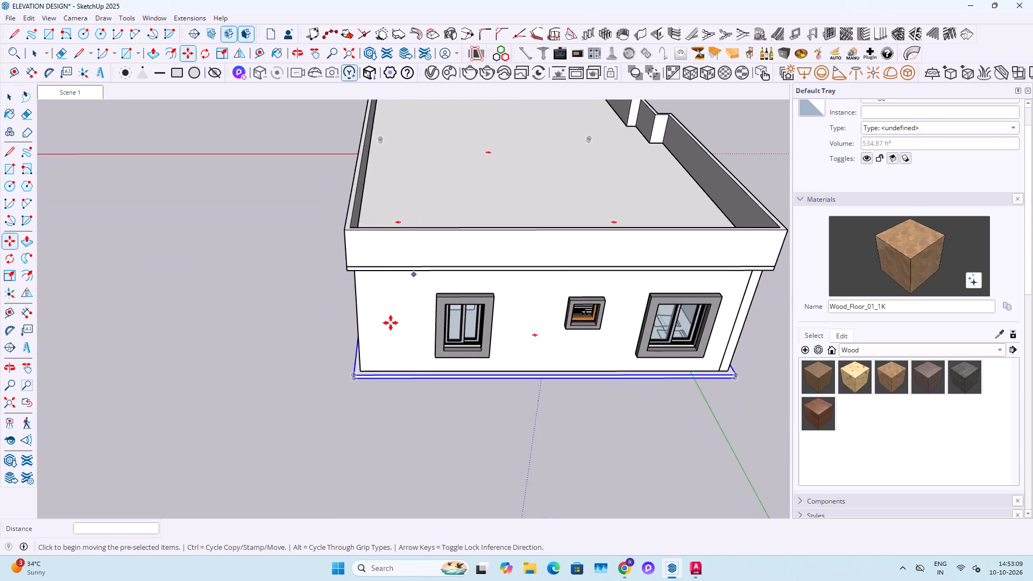
scroll(391, 323, "up", 12)
key("space")
key("m")
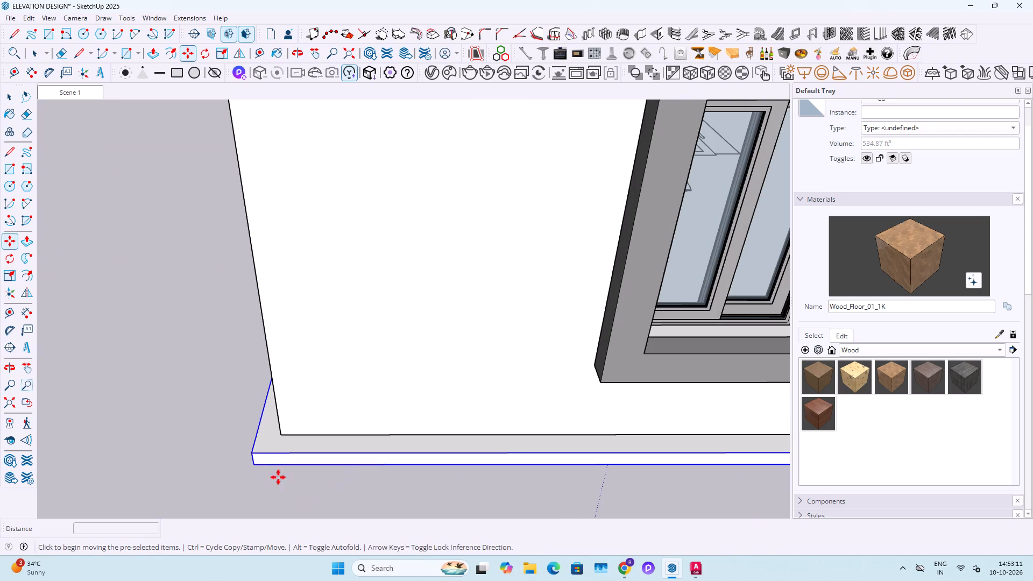
left_click(248, 451)
left_click(282, 432)
scroll(259, 430, "down", 7)
key("space")
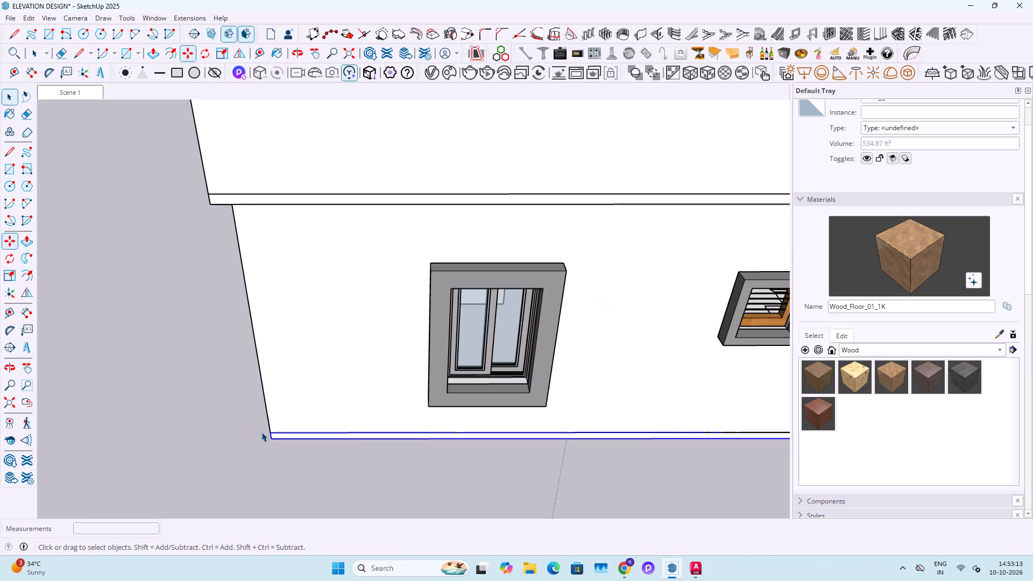
key("space")
left_click(262, 434)
Open the base band group and push its long side face back flush with the windowless side wall.
scroll(274, 431, "down", 5)
middle_click_drag(483, 440, 194, 330)
scroll(185, 325, "down", 2)
scroll(370, 375, "up", 3)
double_click(380, 429)
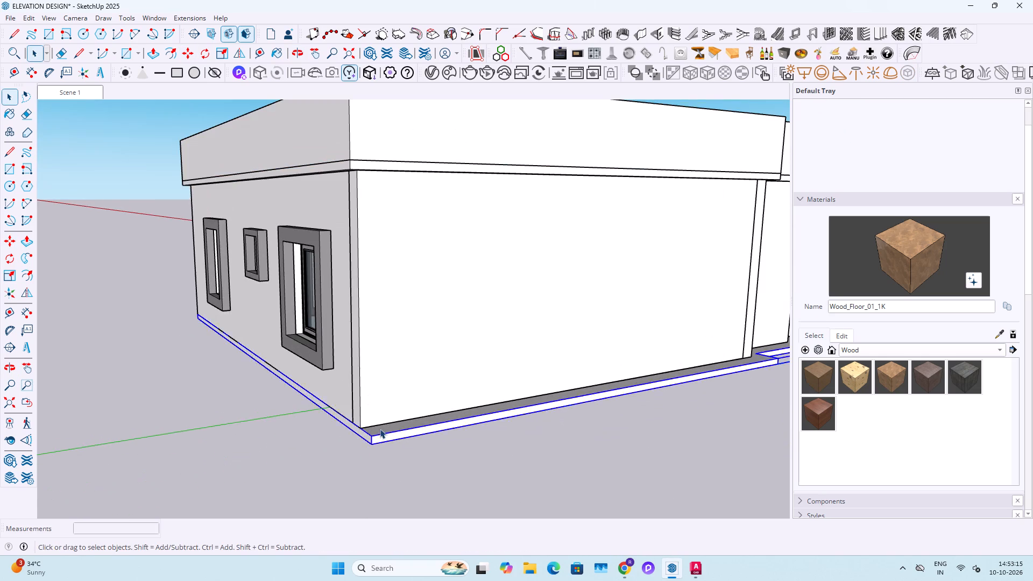
scroll(383, 448, "up", 3)
left_click(386, 434)
key("p")
left_click(386, 434)
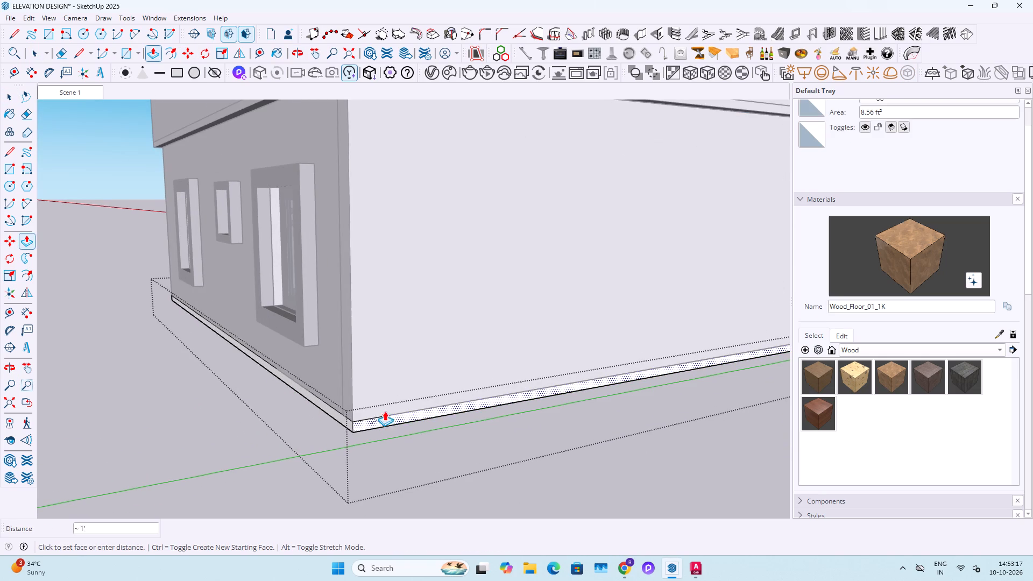
left_click(385, 409)
key("space")
scroll(369, 412, "down", 7)
key("Escape")
Reopen the base band group and push the small return face at the wall recess back to the wall corner.
scroll(630, 379, "up", 14)
middle_click_drag(693, 351, 605, 375)
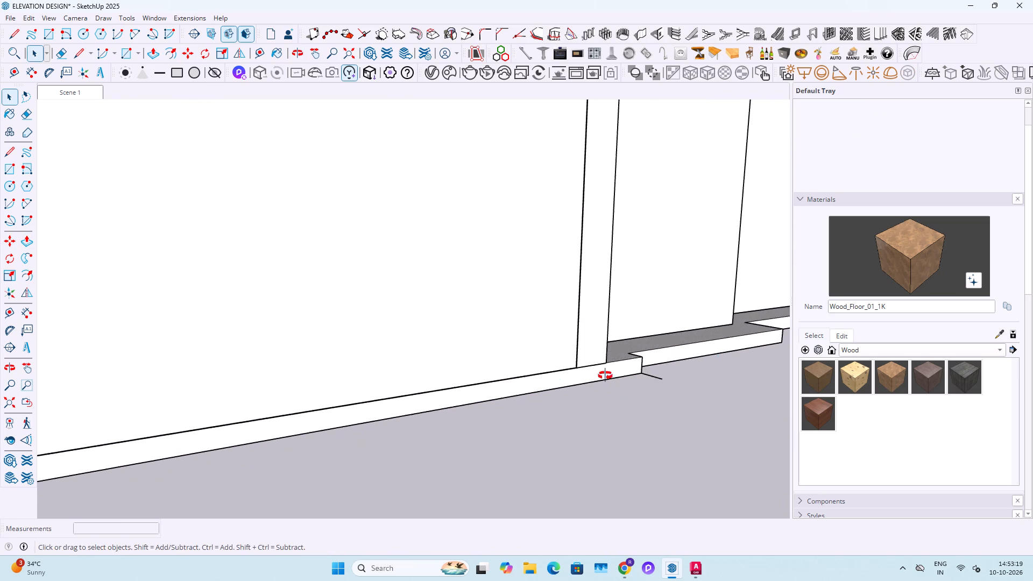
middle_click_drag(605, 375, 471, 389)
scroll(429, 410, "up", 4)
double_click(382, 432)
left_click(326, 434)
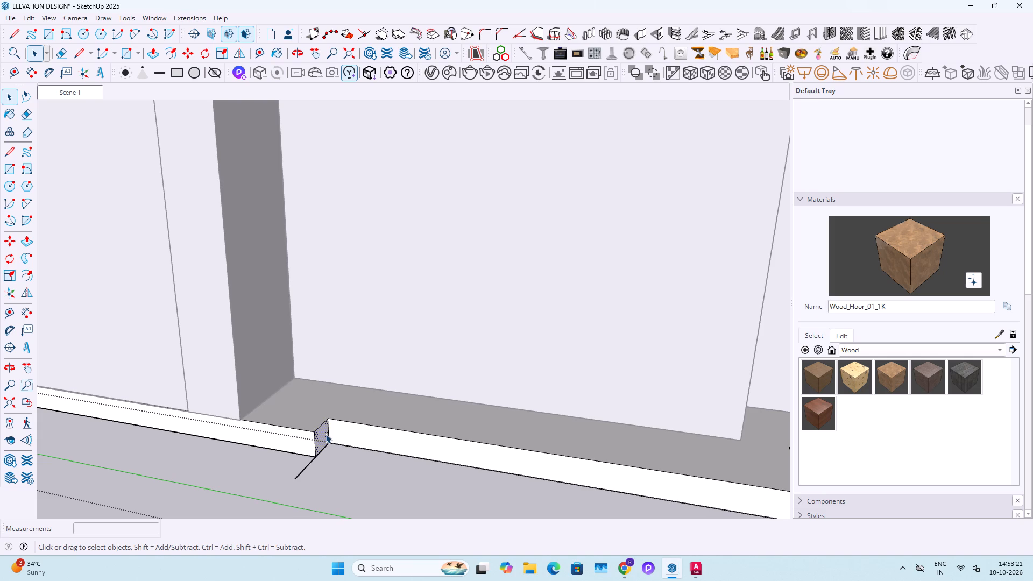
key("p")
left_click(326, 434)
left_click(261, 396)
key("space")
Push the base band's side face within the wall recess back flush with the recessed wall.
left_click(271, 418)
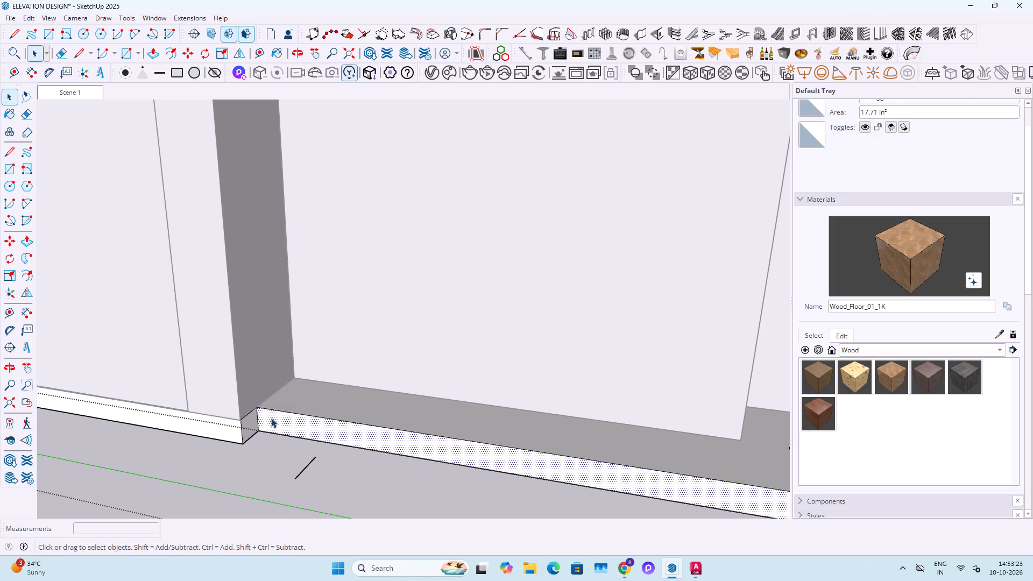
key("p")
left_click(271, 418)
left_click(293, 367)
scroll(274, 372, "down", 6)
key("space")
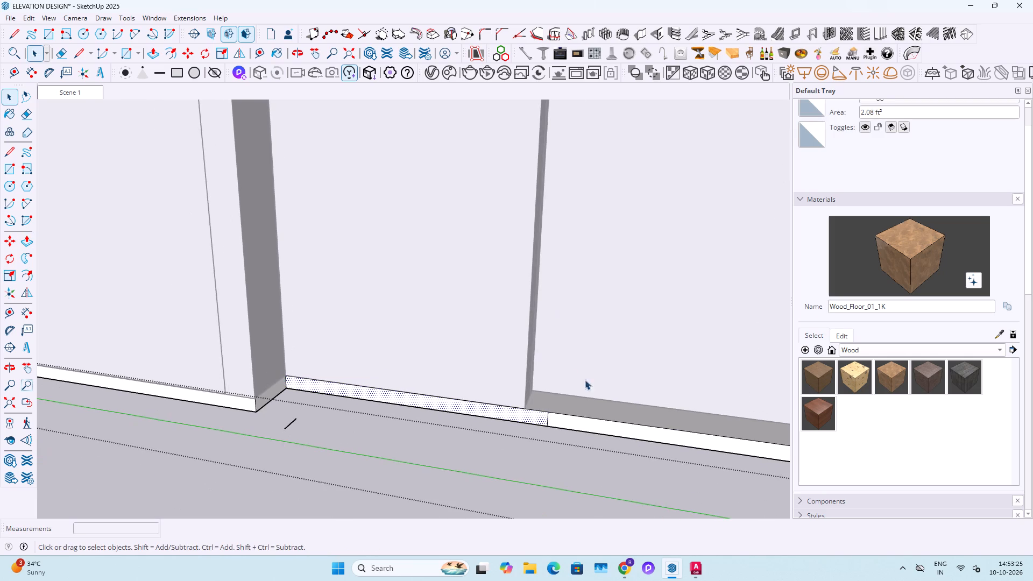
Push the base band's side face beyond the wall recess back flush with the adjoining side wall.
scroll(554, 410, "up", 2)
scroll(551, 417, "down", 5)
left_click(575, 420)
key("p")
left_click(575, 420)
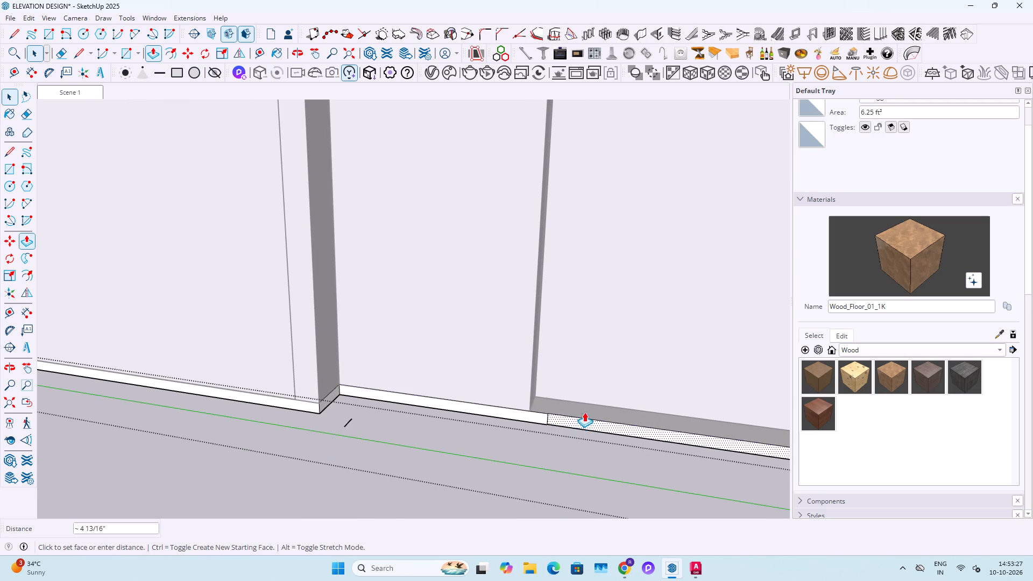
left_click(587, 401)
key("space")
Push the base band's small end face beyond the wall recess back 6" to the wall corner.
scroll(548, 412, "up", 8)
left_click(550, 417)
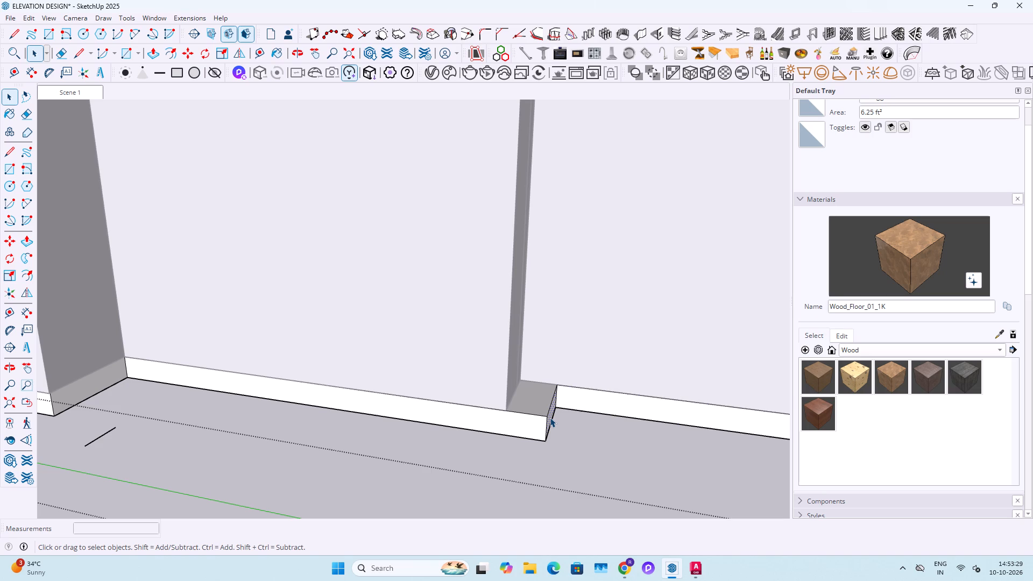
key("p")
left_click(550, 417)
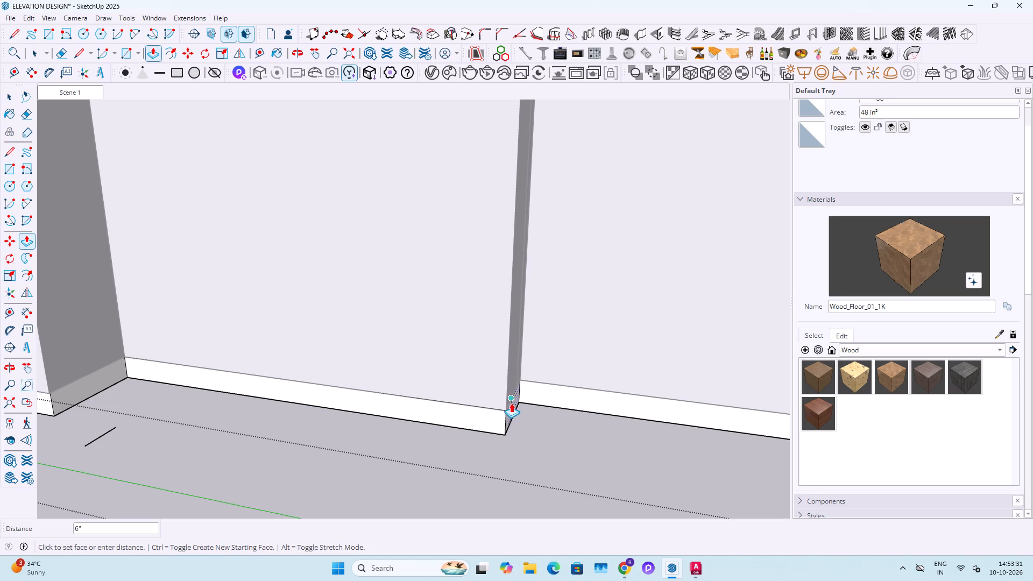
left_click(510, 401)
key("space")
Erase the stray short line on the ground beside the wall recess.
scroll(510, 401, "down", 5)
key("e")
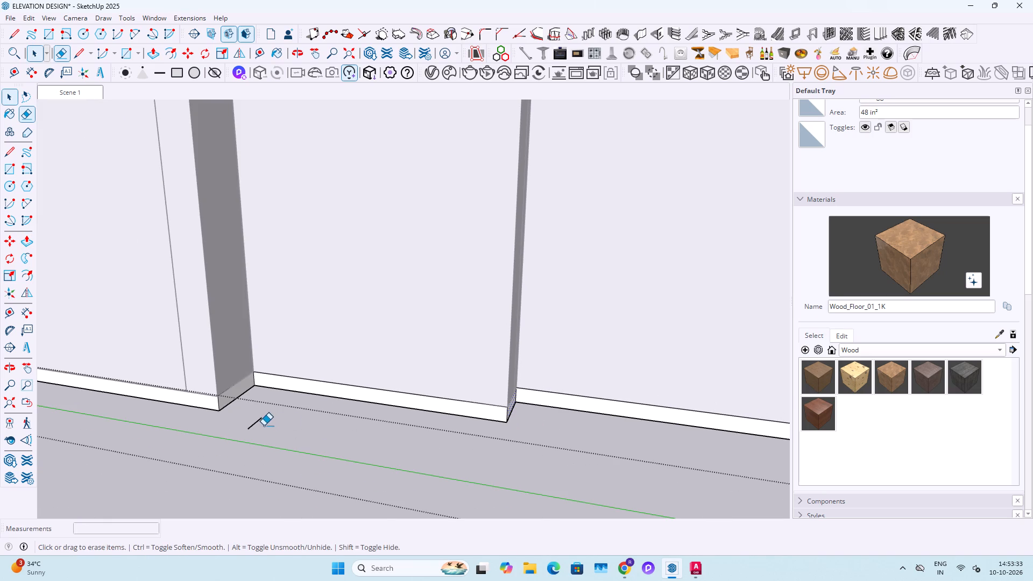
left_click_drag(264, 426, 251, 426)
key("space")
Pull the base band's face below the barred window out to the corner of the front porch band and leave the group.
scroll(161, 424, "down", 18)
middle_click_drag(548, 434, 402, 447)
scroll(451, 446, "up", 5)
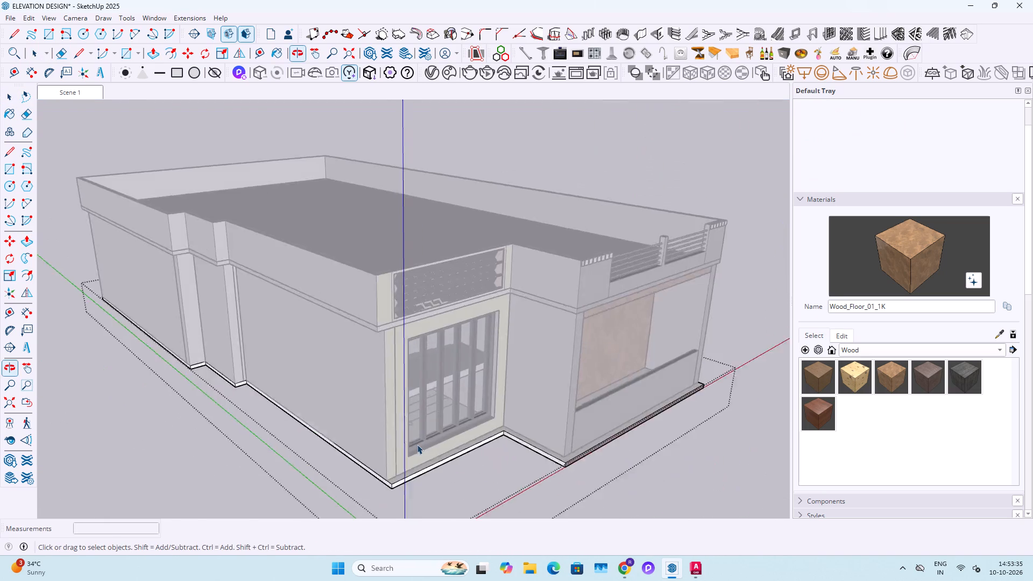
scroll(417, 444, "up", 5)
left_click(452, 480)
key("p")
left_click(452, 479)
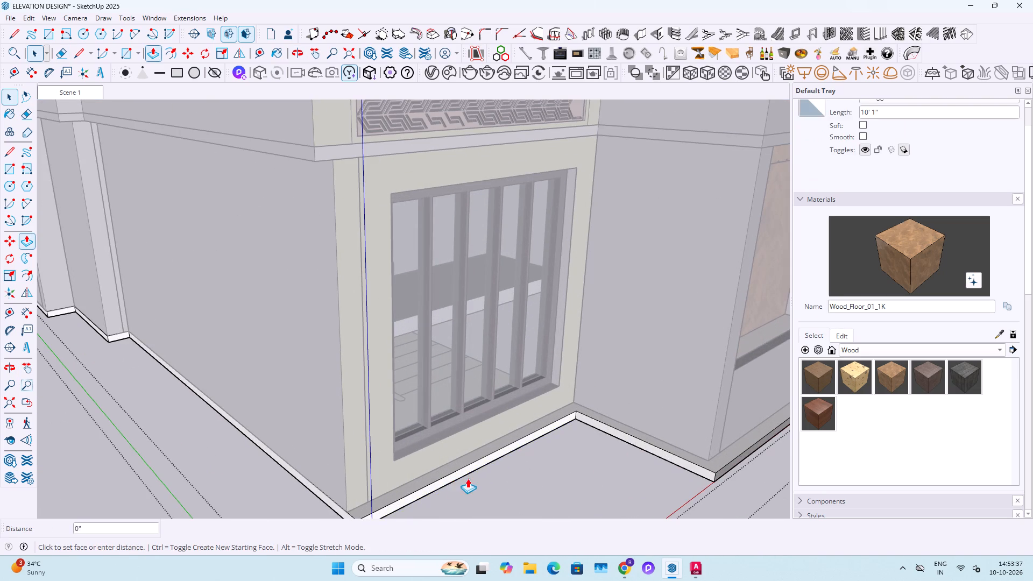
left_click(727, 467)
key("space")
scroll(630, 465, "down", 7)
key("Escape")
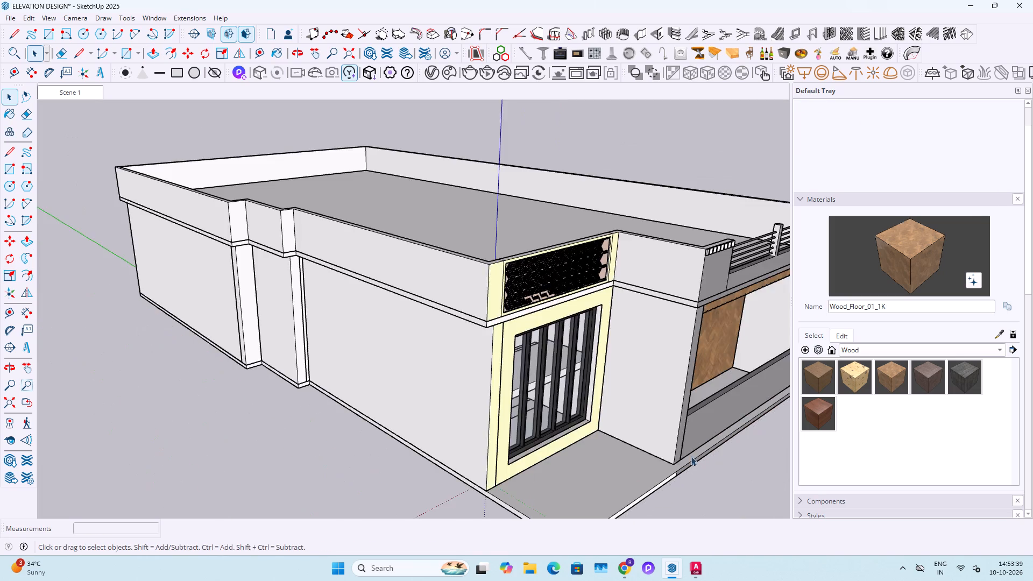
key("Escape")
Reopen the base band group and push its front face along the porch wall back 6" to the wall.
scroll(618, 460, "down", 6)
middle_click_drag(697, 480, 561, 450)
scroll(565, 473, "up", 9)
double_click(507, 499)
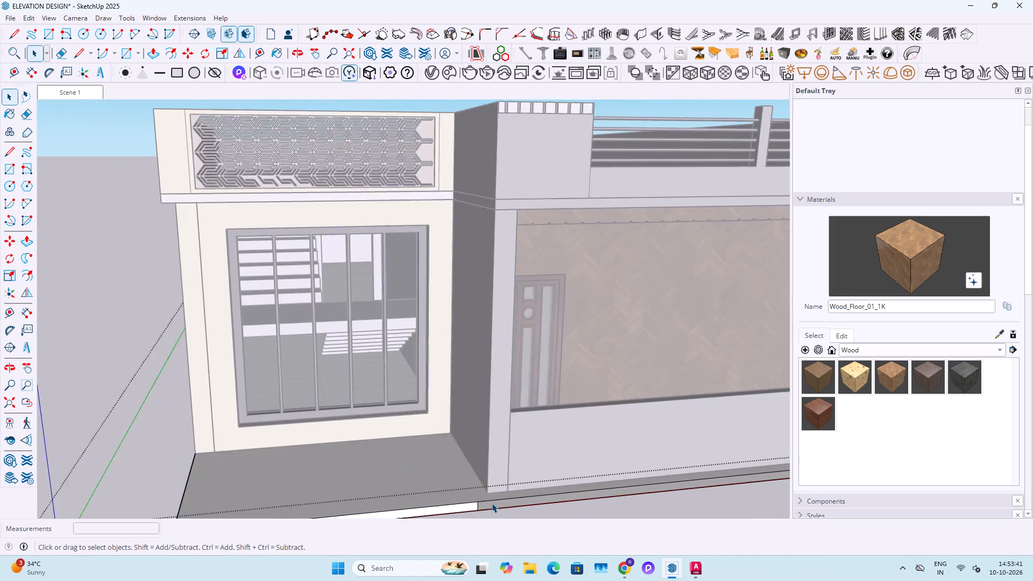
scroll(492, 503, "up", 4)
left_click(491, 504)
key("p")
left_click(491, 504)
left_click(508, 472)
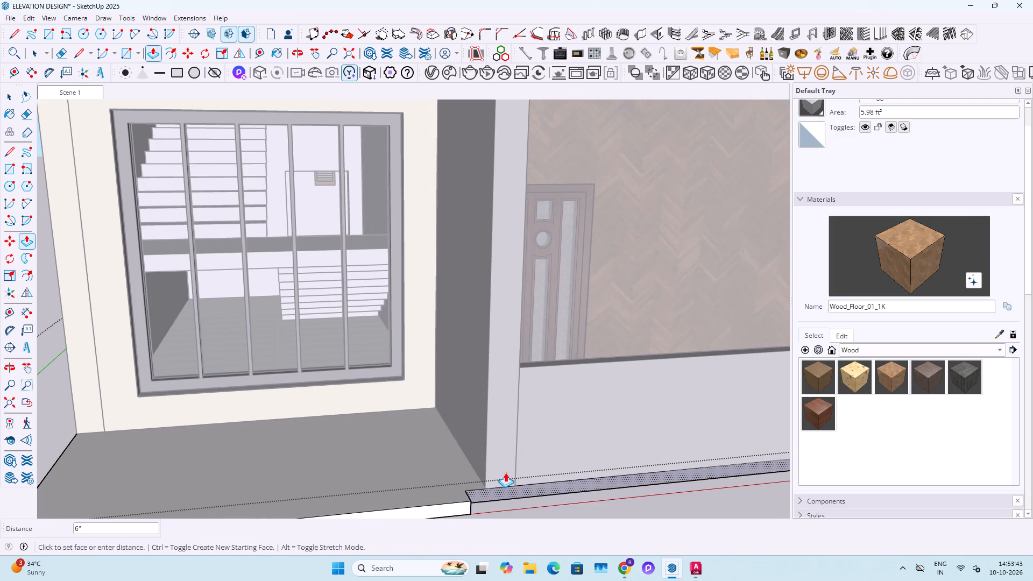
Push the base band's front face before the barred window back 6" in line with the porch wall.
key("space")
left_click(466, 506)
key("p")
left_click(466, 506)
left_click(484, 479)
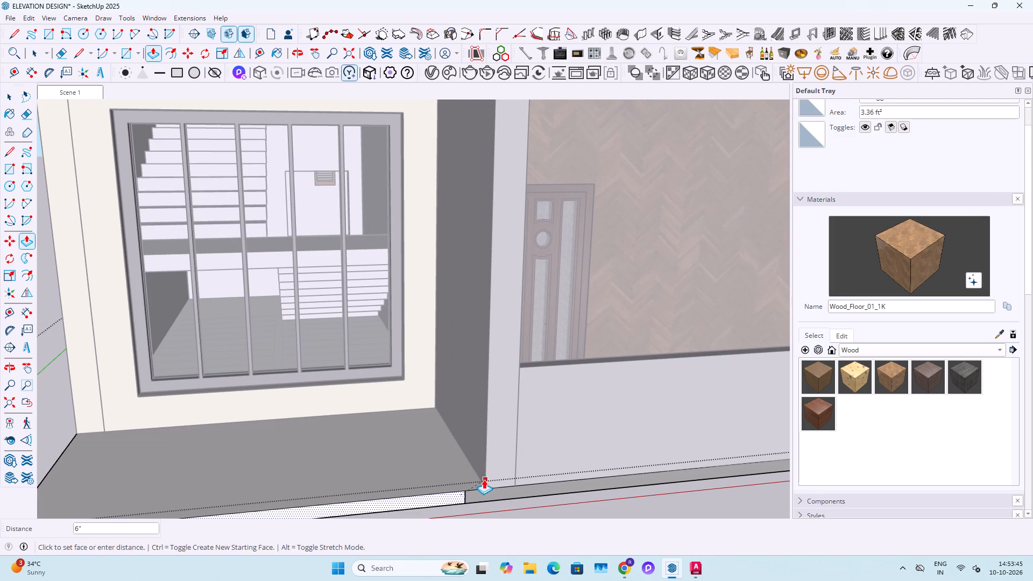
key("space")
Erase the seam edge between the two aligned front faces of the base band and close the group.
scroll(311, 465, "up", 8)
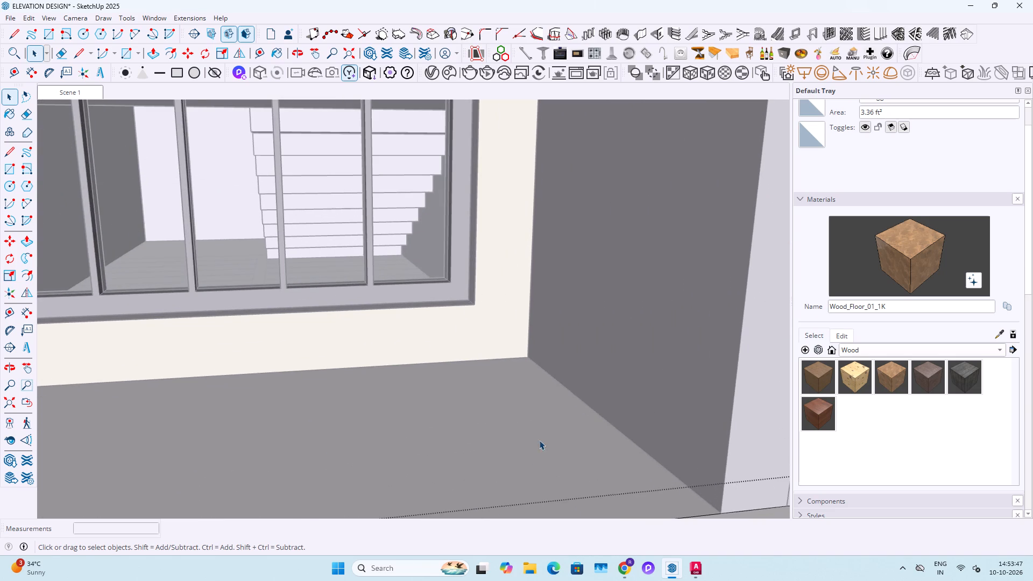
scroll(539, 440, "down", 1)
middle_click_drag(558, 443, 552, 393)
scroll(647, 471, "up", 6)
key("e")
left_click(654, 460)
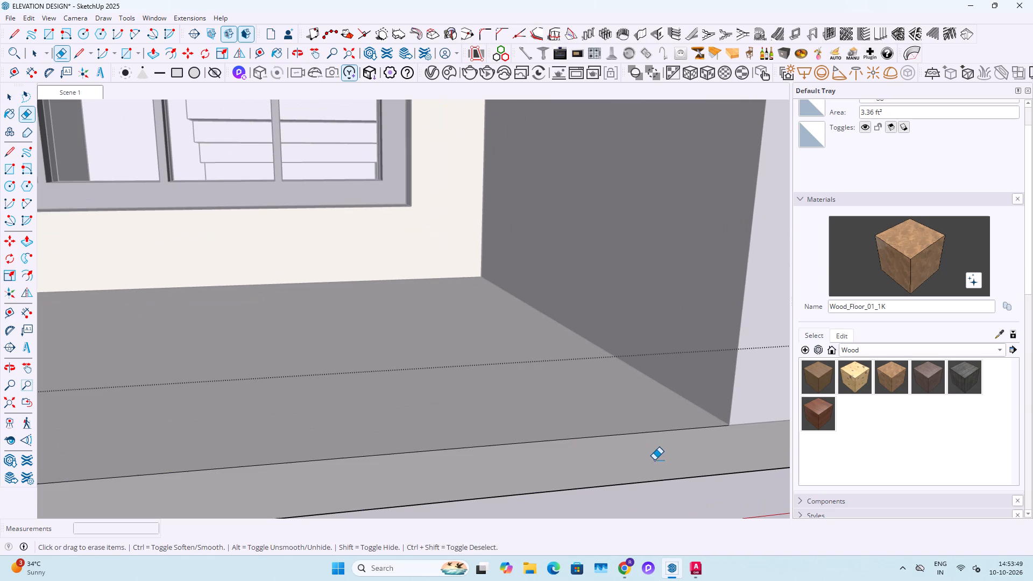
key("space")
key("space")
scroll(654, 460, "down", 4)
key("Escape")
key("Escape")
key("Escape")
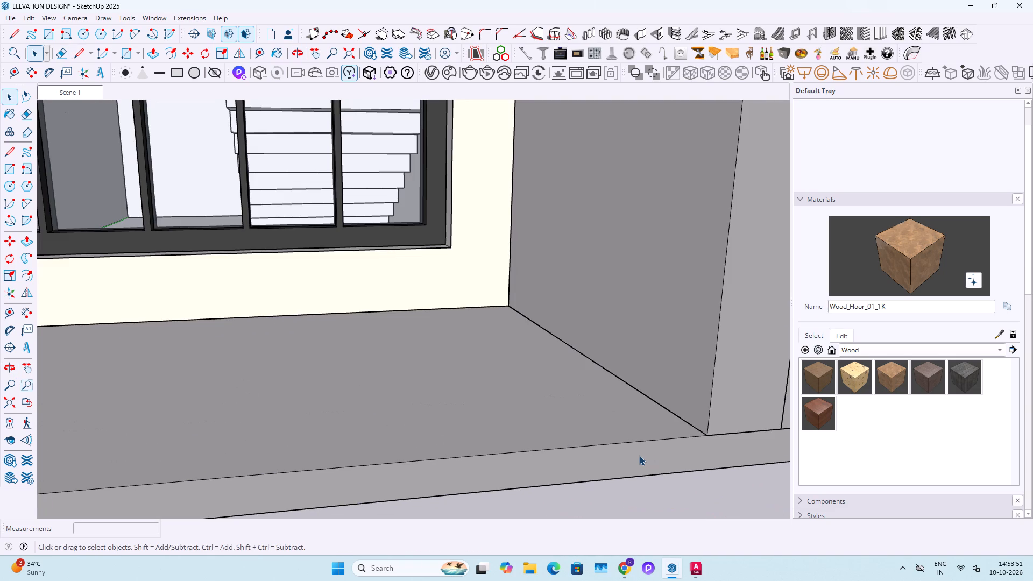
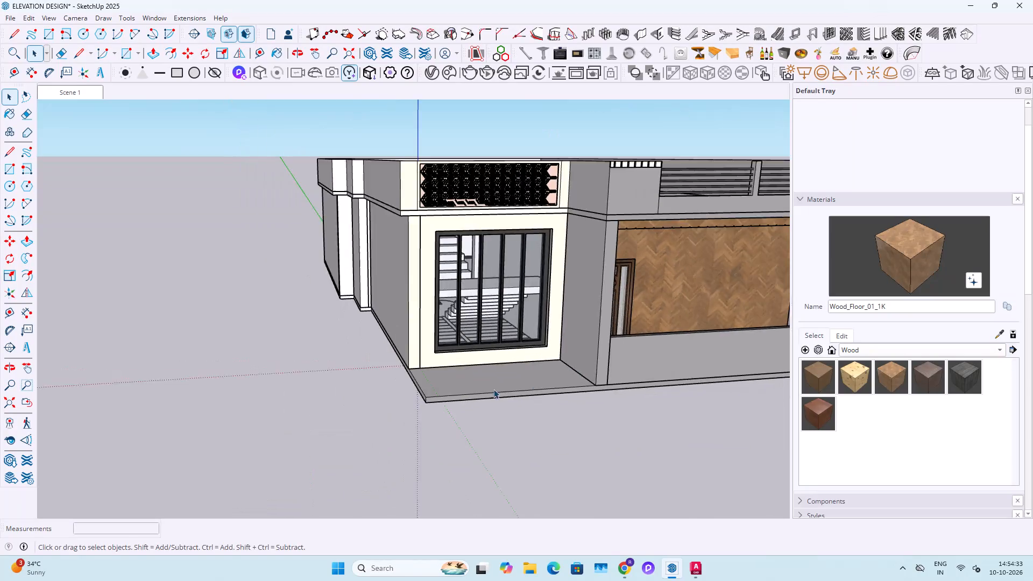
Examine the roof parapet, the windowed side wall and the rear corner opening of the house from above.
middle_click_drag(534, 308, 144, 523)
scroll(653, 372, "up", 10)
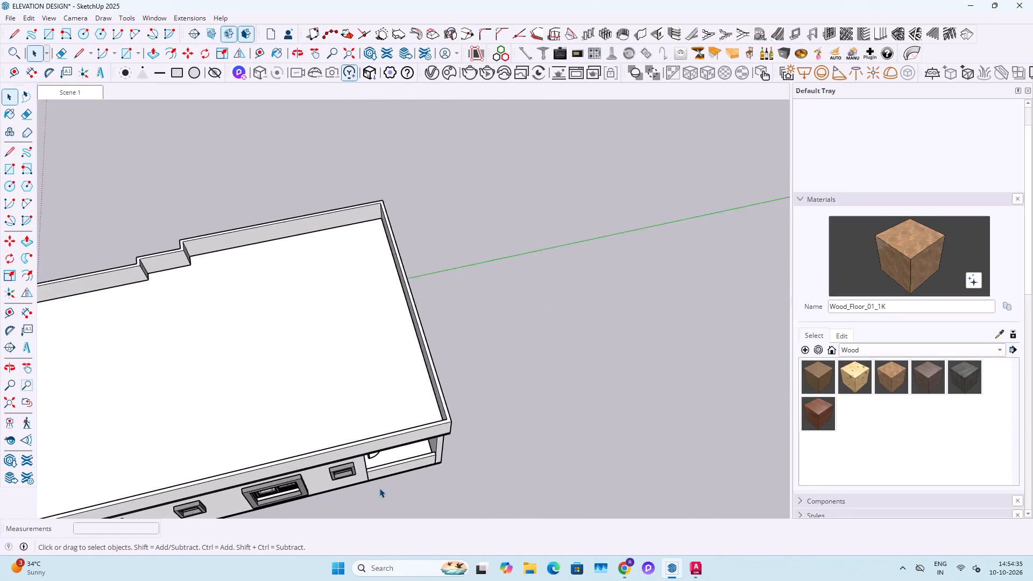
scroll(379, 488, "up", 13)
middle_click_drag(450, 336, 446, 282)
scroll(448, 326, "up", 1)
scroll(449, 263, "down", 6)
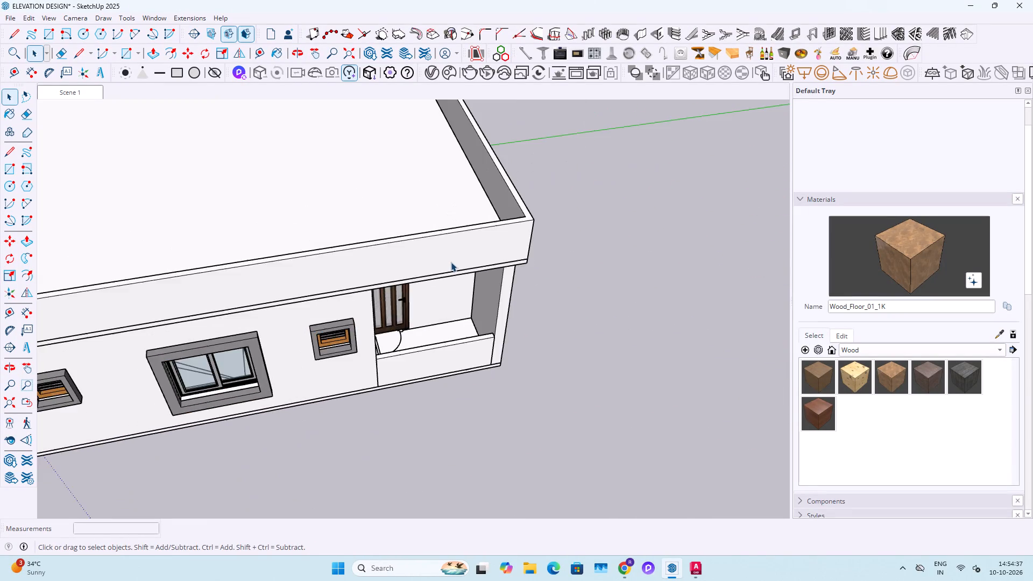
scroll(451, 262, "down", 9)
scroll(818, 386, "up", 3)
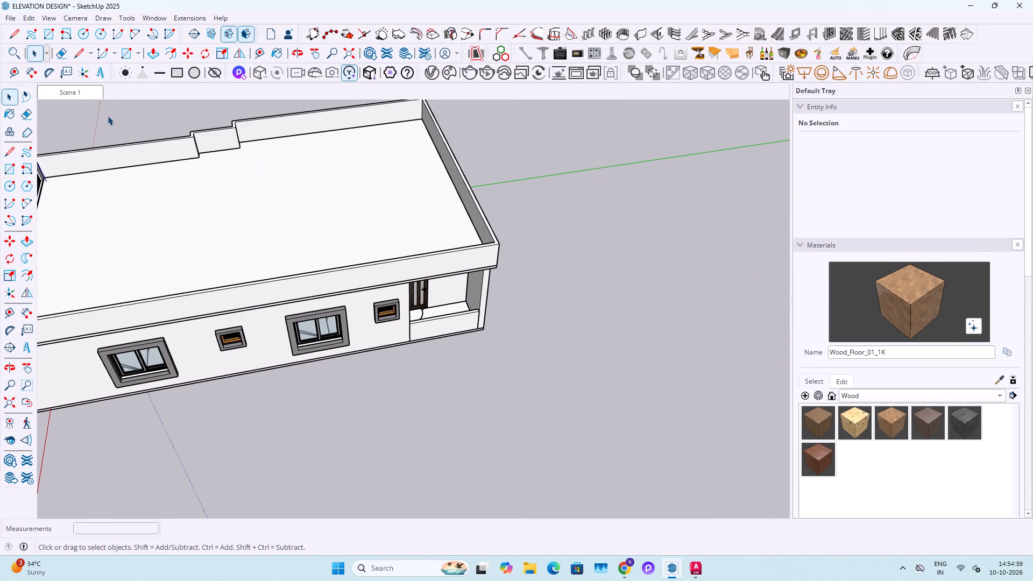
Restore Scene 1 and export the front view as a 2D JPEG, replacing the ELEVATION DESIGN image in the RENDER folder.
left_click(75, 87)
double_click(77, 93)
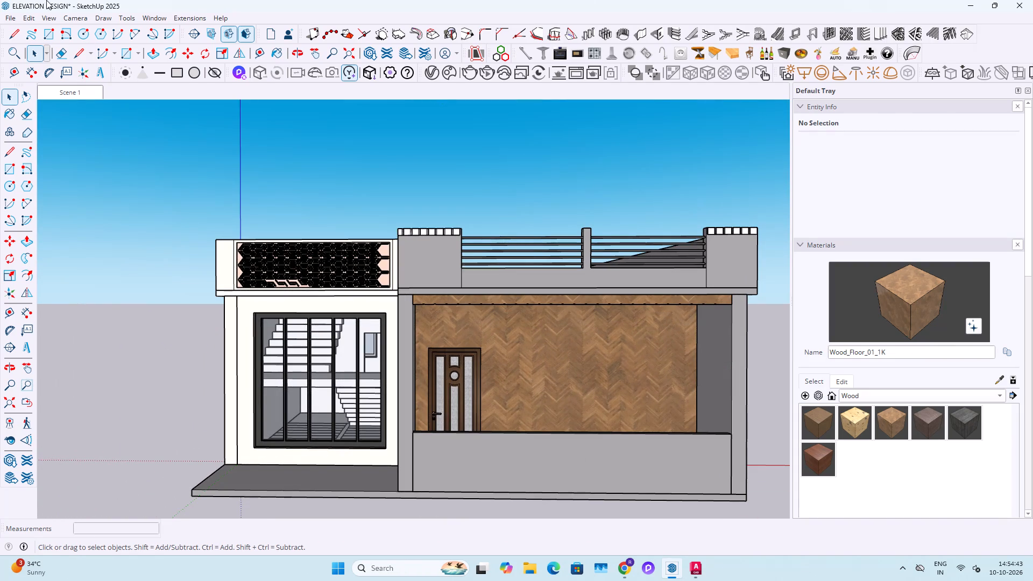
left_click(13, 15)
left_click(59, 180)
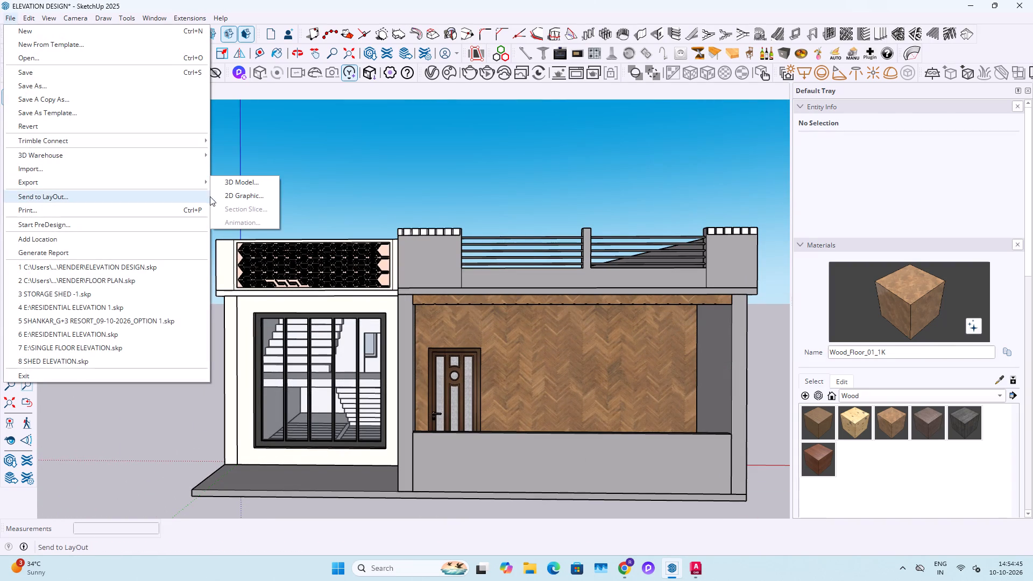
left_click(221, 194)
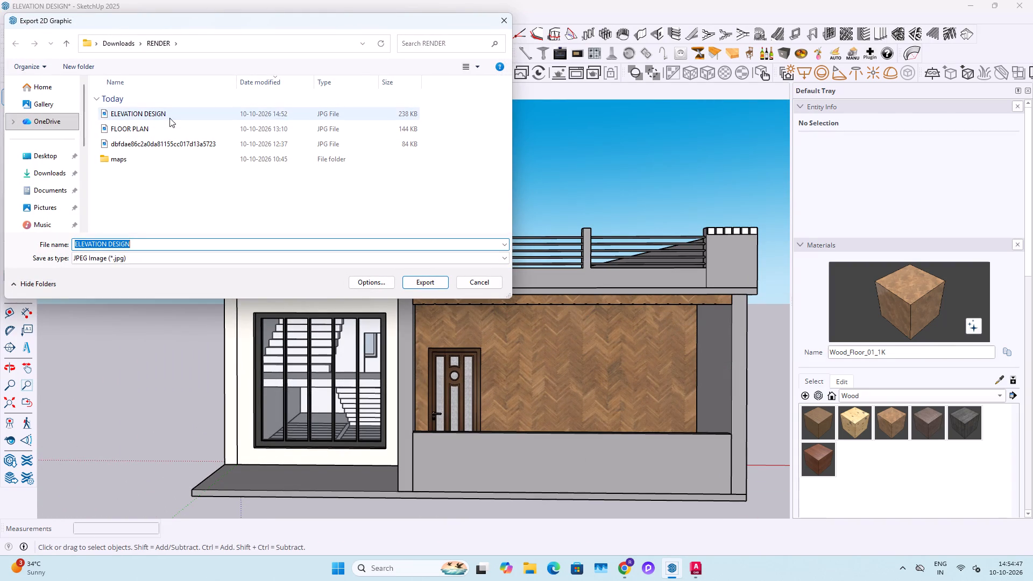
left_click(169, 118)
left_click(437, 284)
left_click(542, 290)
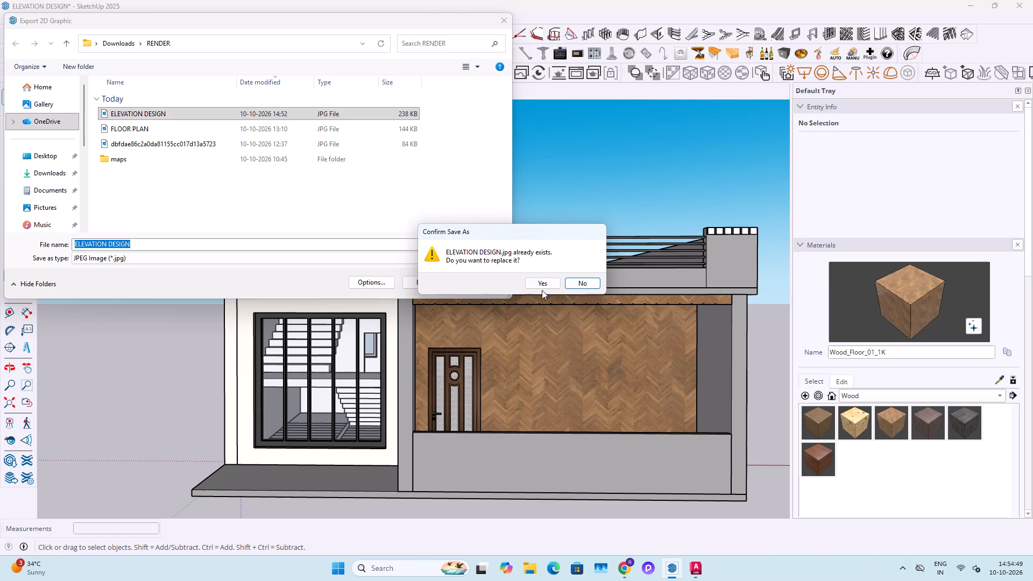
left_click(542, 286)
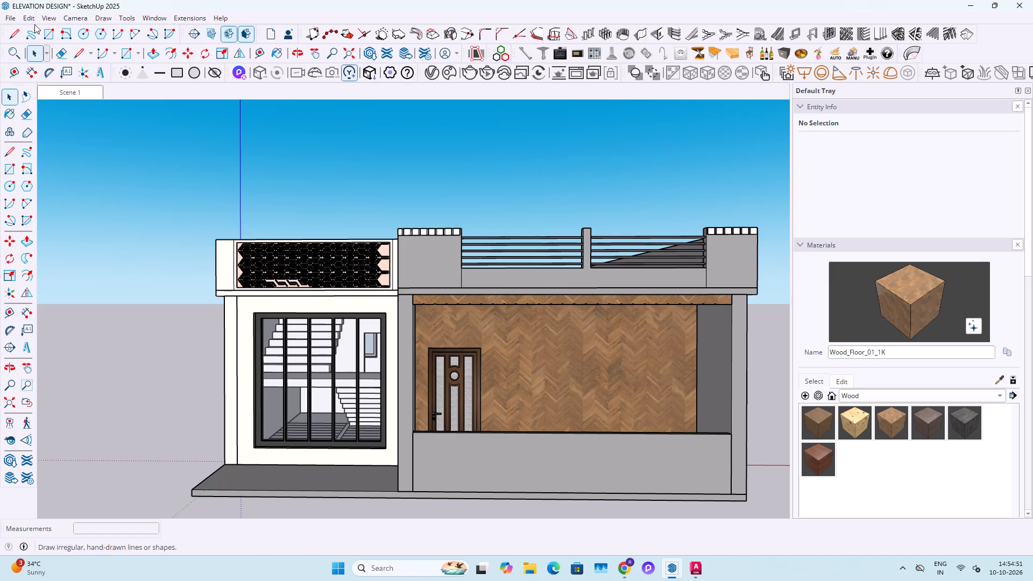
Set an isometric view showing the porch and windowed side wall, and export it as a JPEG replacing ELEVATION DESIGN in RENDER.
left_click(70, 18)
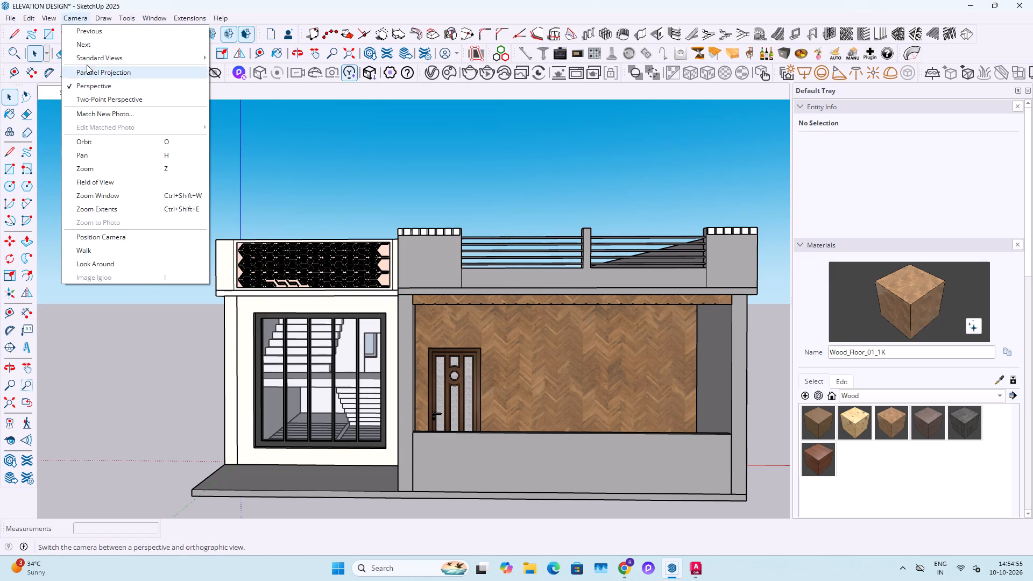
left_click(231, 136)
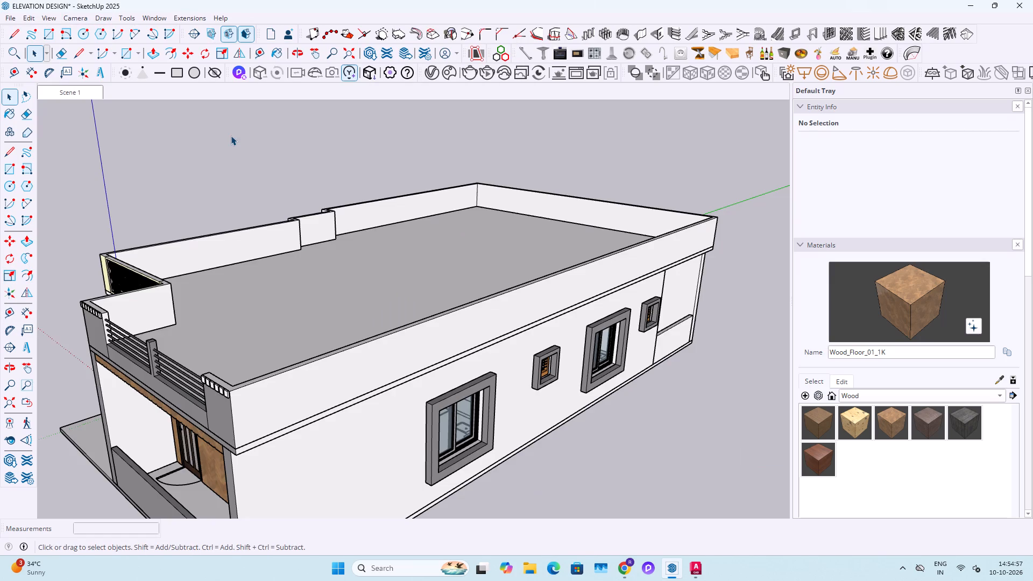
scroll(450, 285, "down", 2)
middle_click_drag(404, 313, 458, 266, "shift")
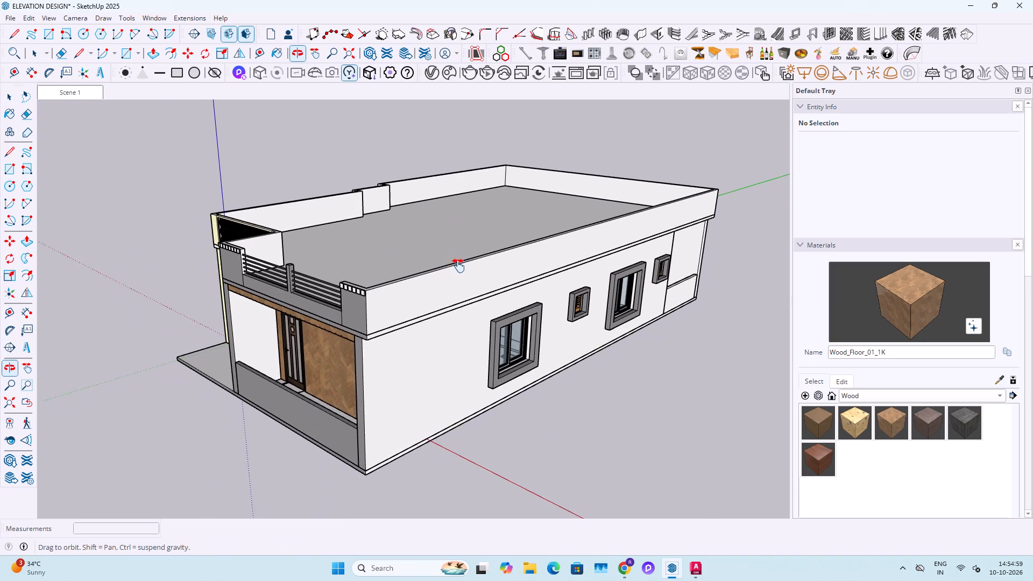
middle_click_drag(458, 266, 460, 269, "shift")
left_click(4, 17)
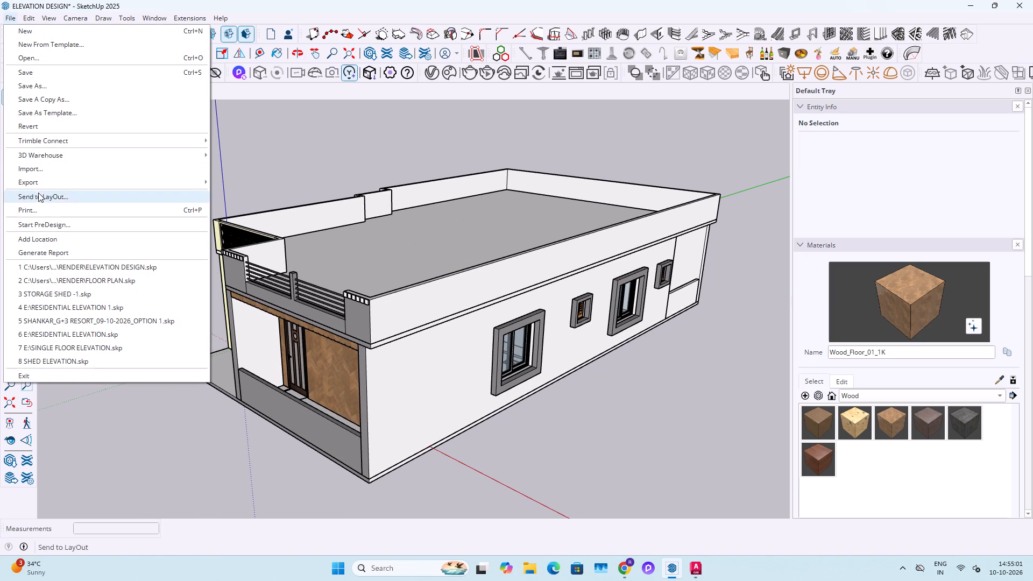
left_click(37, 178)
left_click(254, 194)
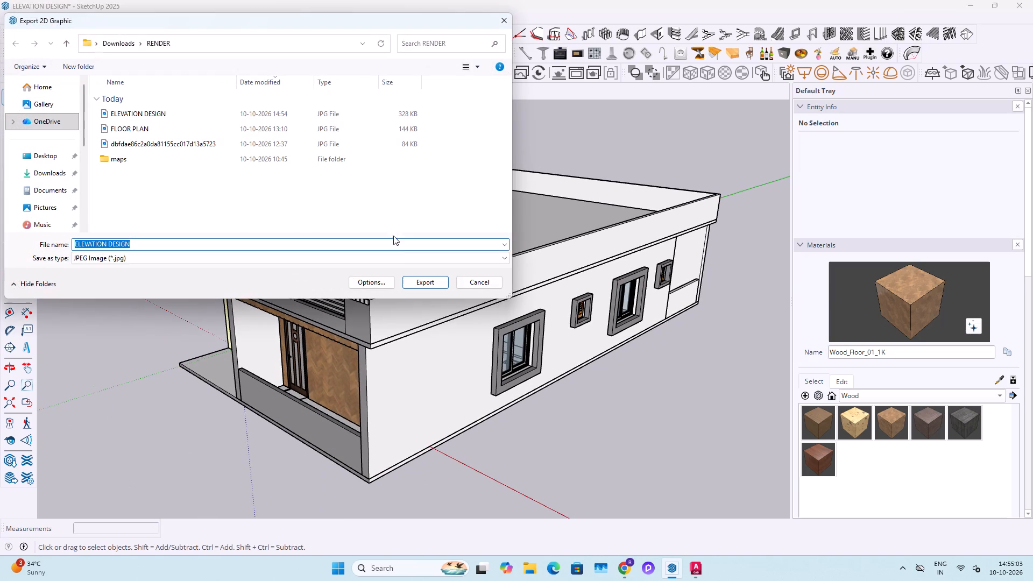
left_click(408, 281)
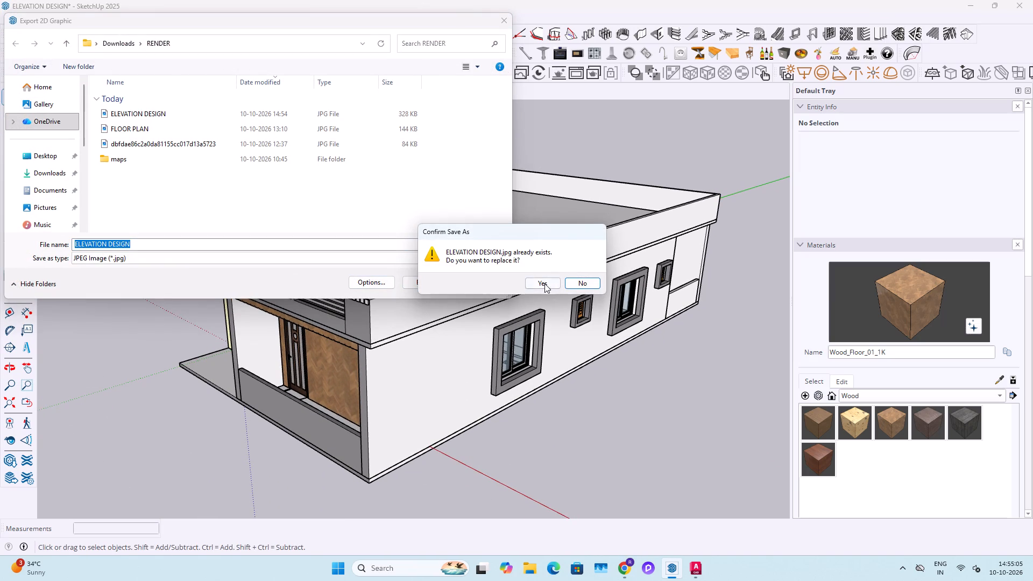
left_click(544, 283)
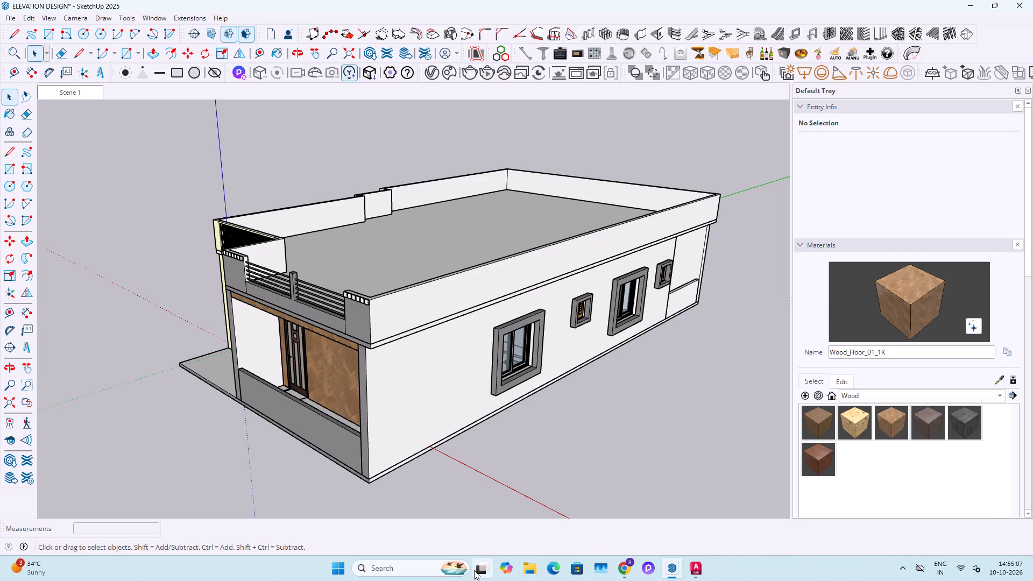
Bring up the overview of open windows and desktops to switch away from SketchUp.
left_click(474, 570)
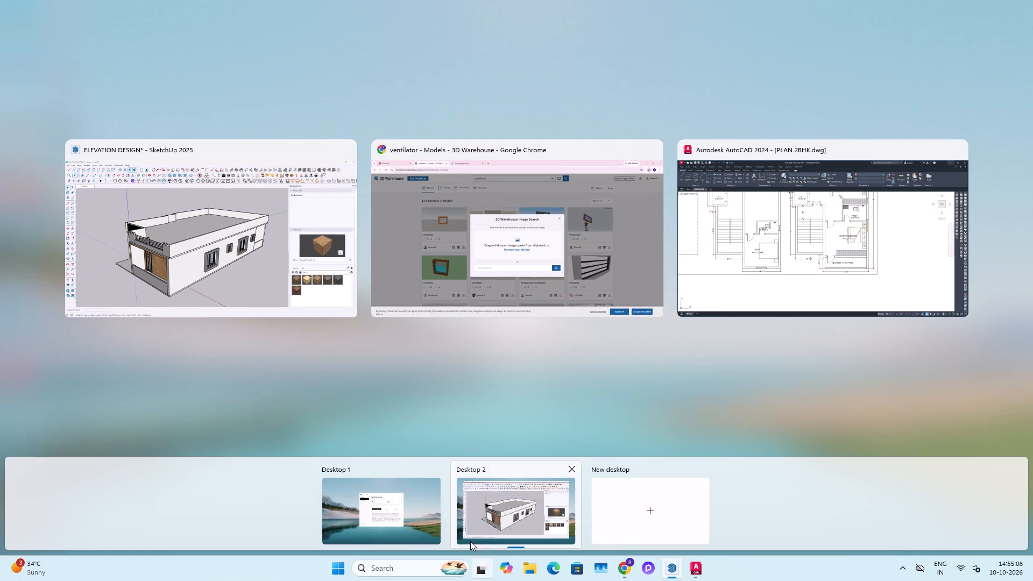